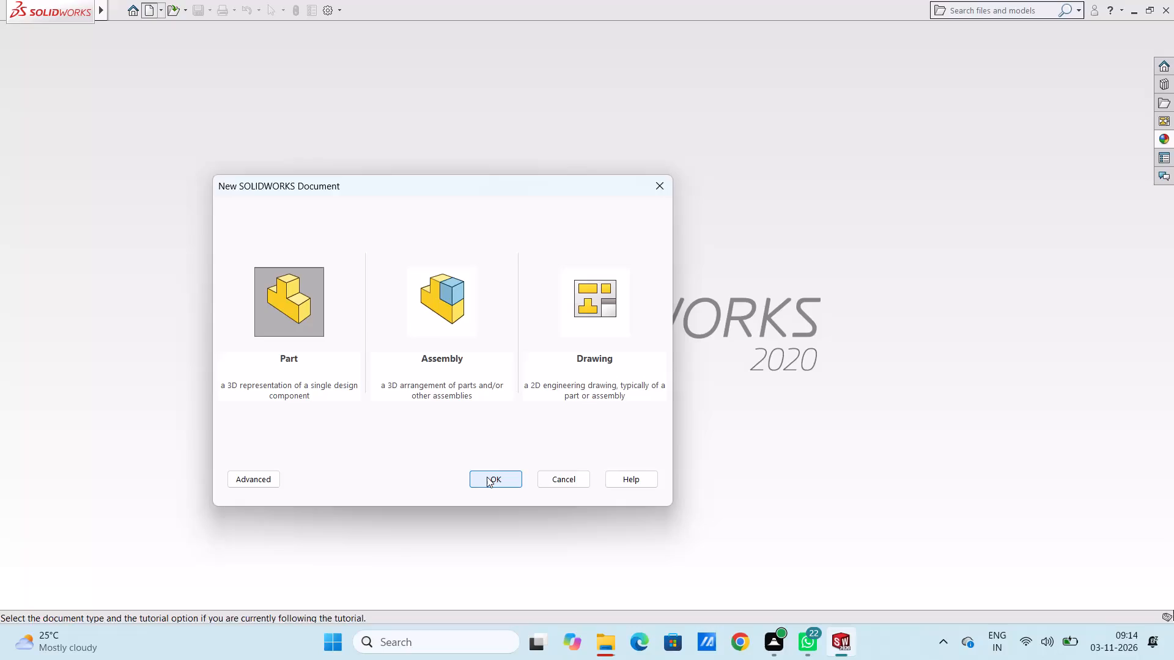
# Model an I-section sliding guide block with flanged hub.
# Create a new part document and start a sketch on the Front Plane.
pyautogui.click(487, 477)
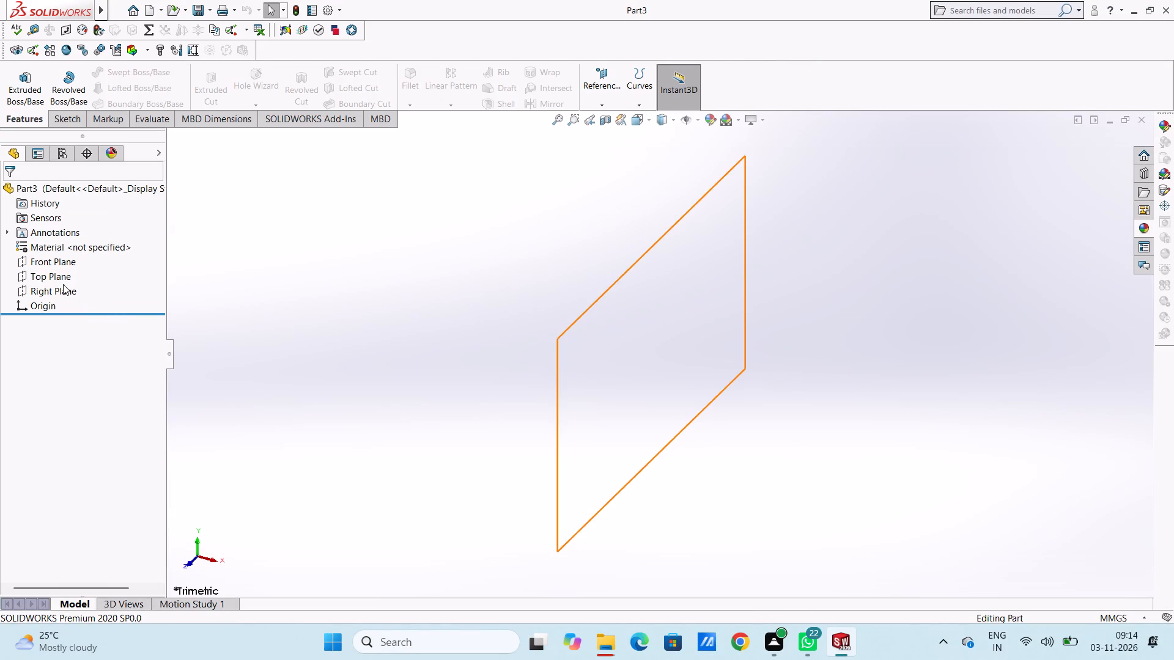
pyautogui.click(56, 263)
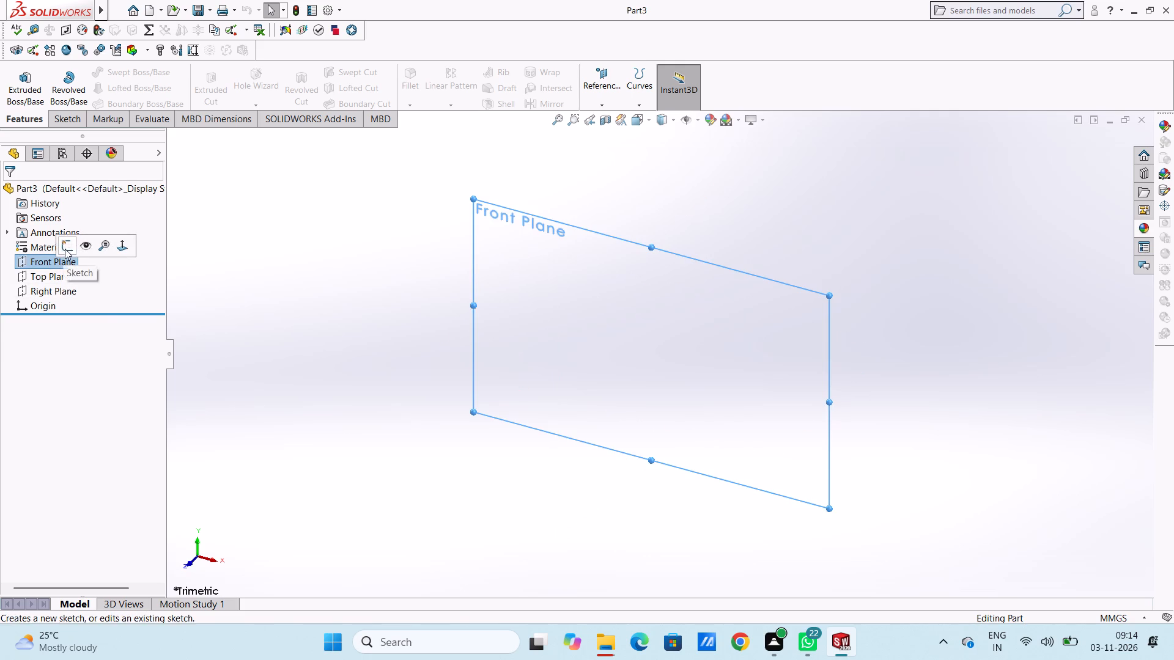
pyautogui.click(72, 246)
pyautogui.click(300, 265)
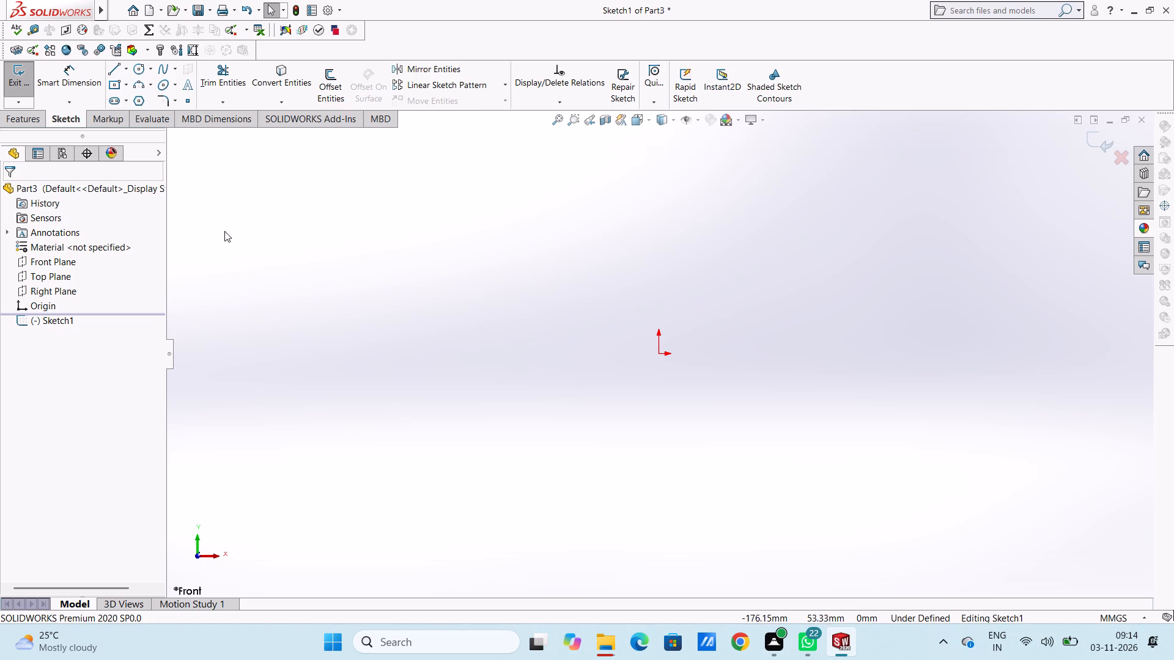
# Sketch two concentric circles centred on the origin, the outer with an 18 mm radius and the inner with about a 9 mm radius.
pyautogui.click(139, 70)
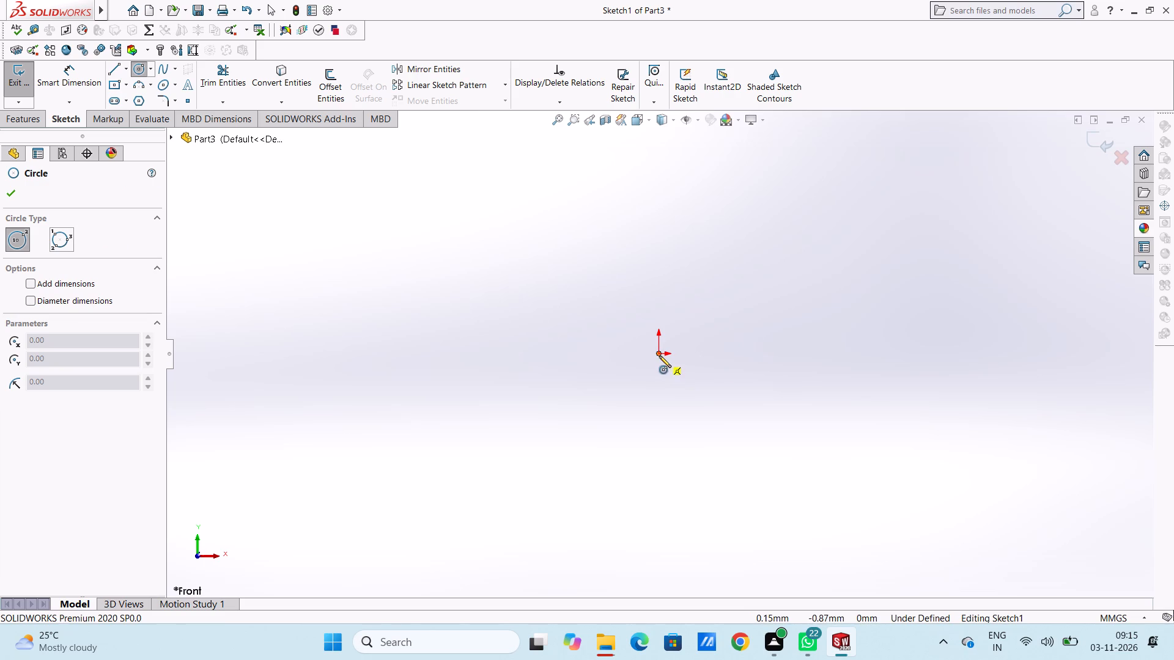
pyautogui.click(659, 355)
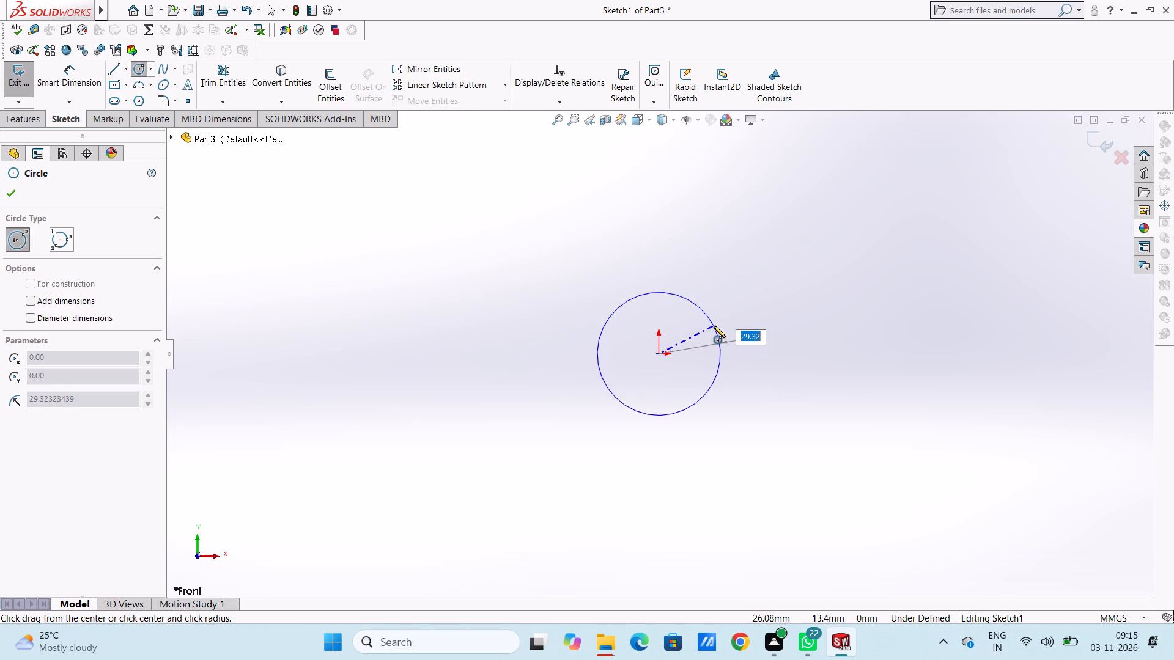
pyautogui.write('18')
pyautogui.press('Return')
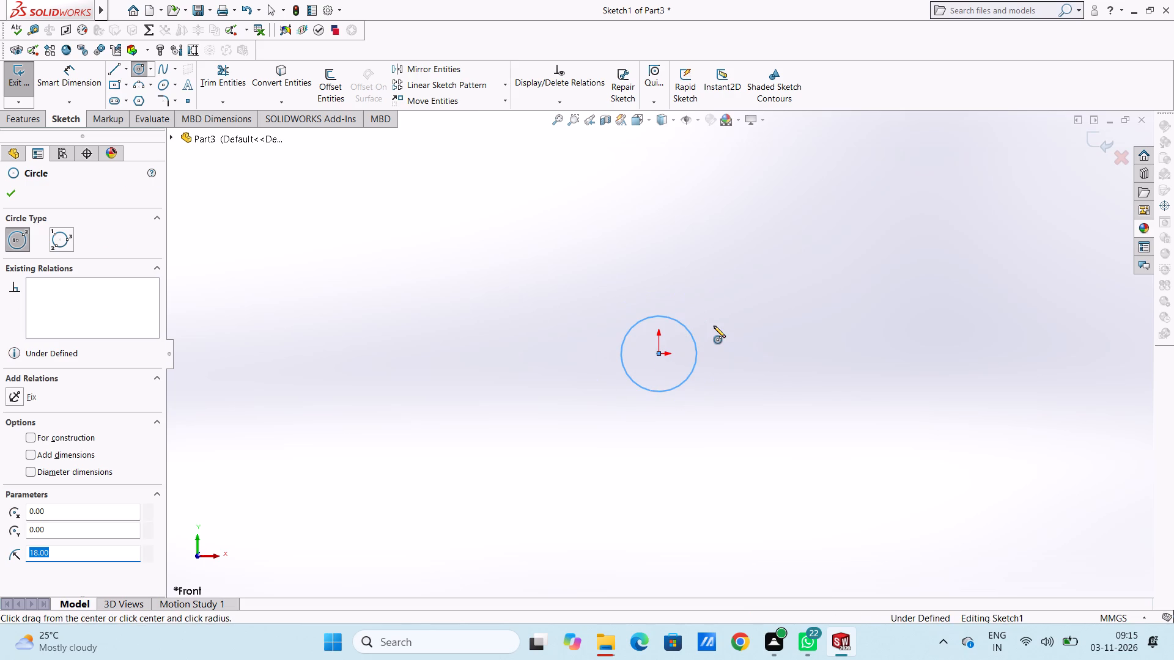
pyautogui.scroll(-4, 674, 370)
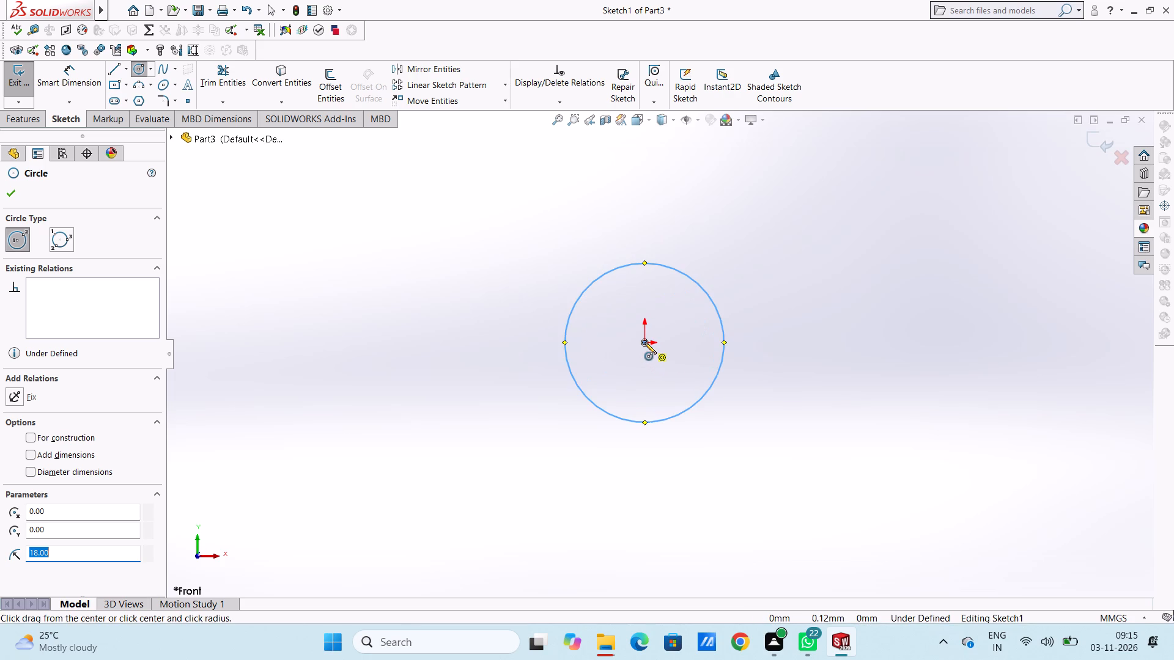
pyautogui.click(644, 342)
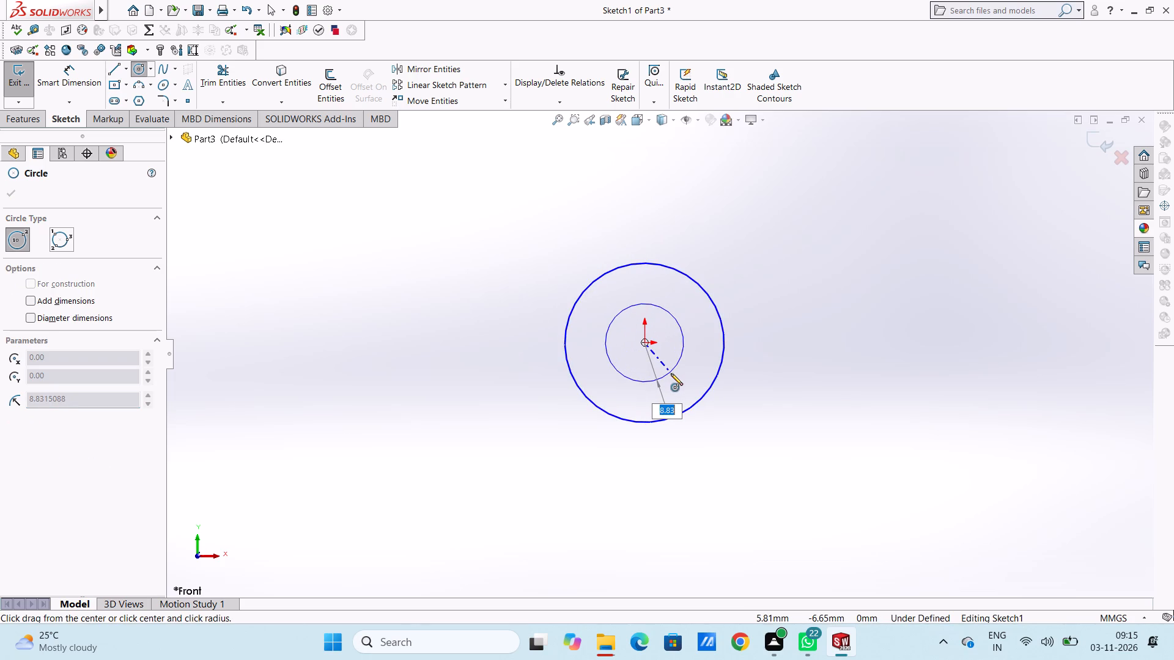
pyautogui.press('Return')
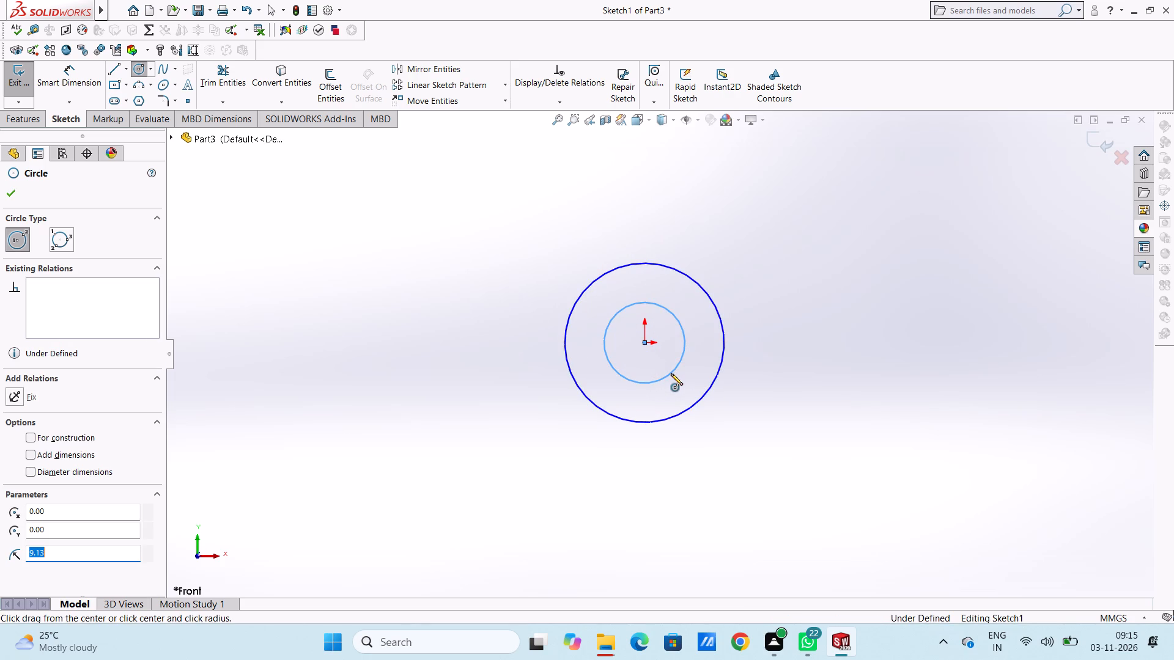
pyautogui.click(10, 193)
pyautogui.click(364, 266)
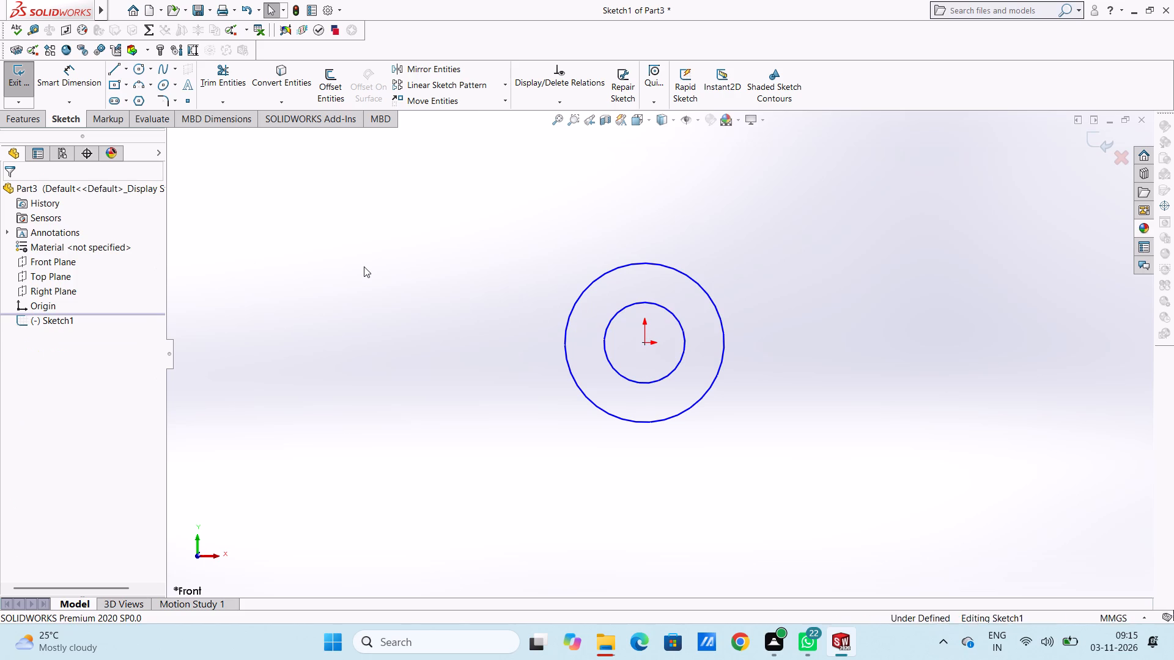
# Dimension the outer circle's diameter, placing the dimension above and to the right of the circles.
pyautogui.click(92, 75)
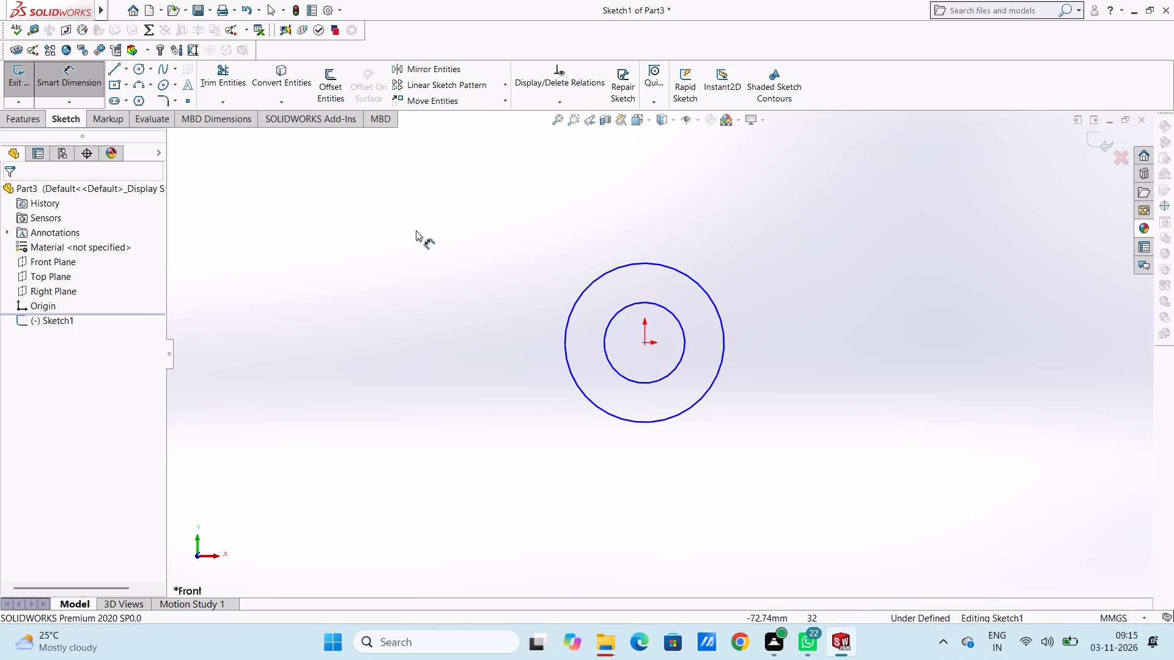
pyautogui.scroll(3, 625, 268)
pyautogui.click(662, 304)
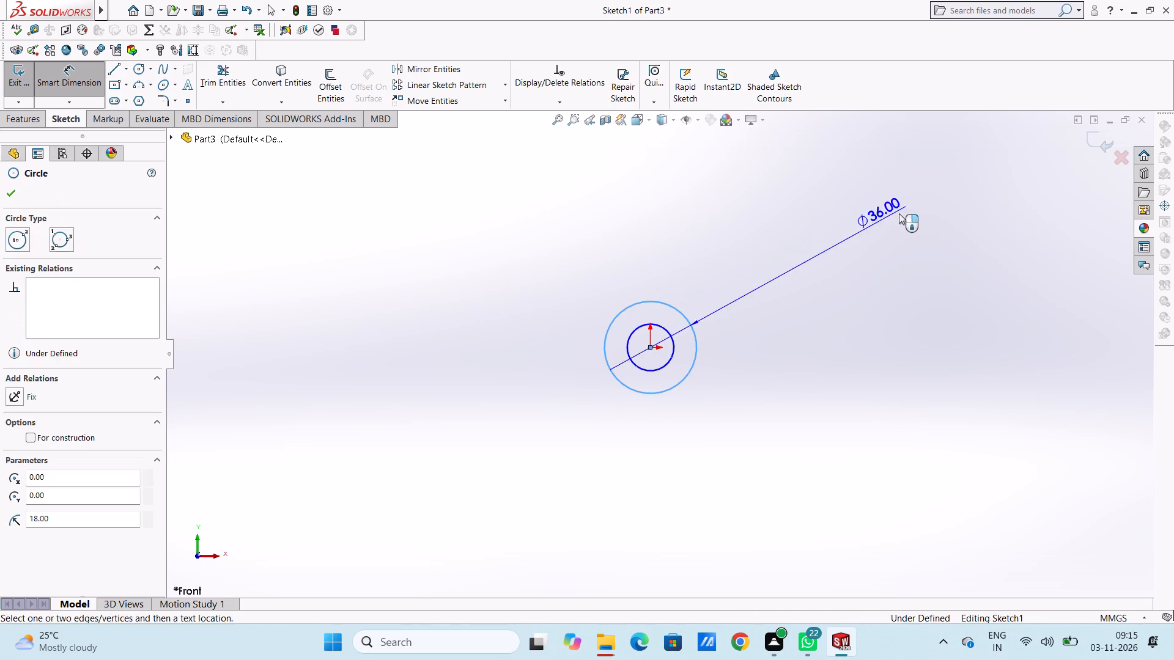
pyautogui.click(899, 212)
pyautogui.click(845, 195)
pyautogui.click(762, 214)
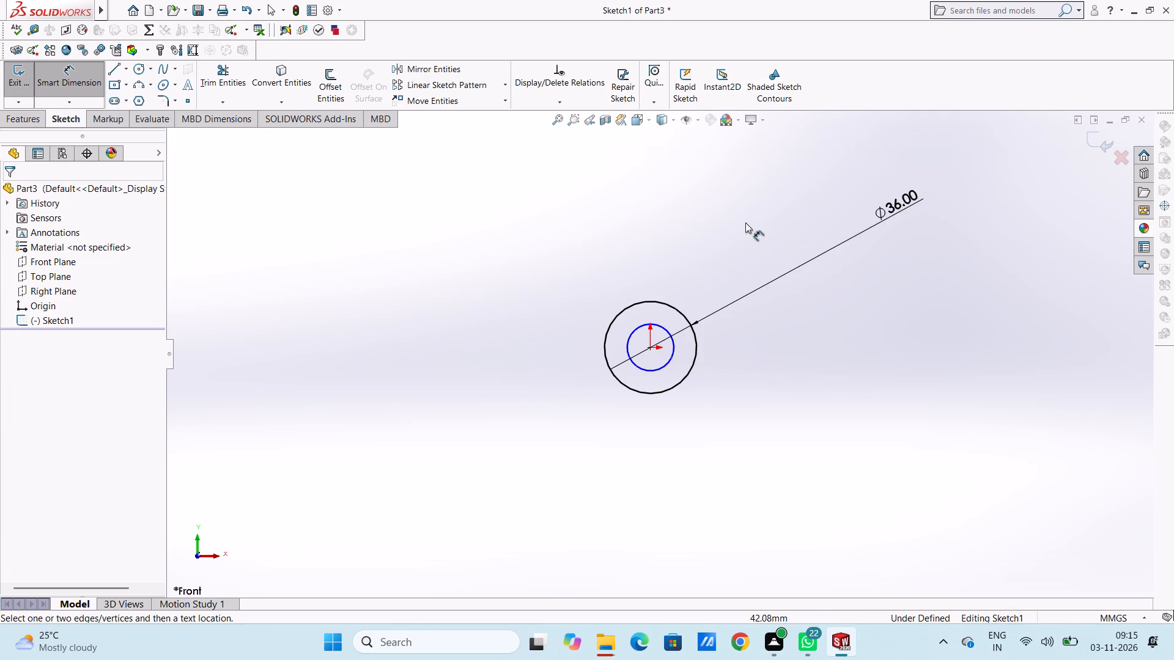
# Dimension the inner circle's diameter and set it to 15 mm.
pyautogui.click(666, 363)
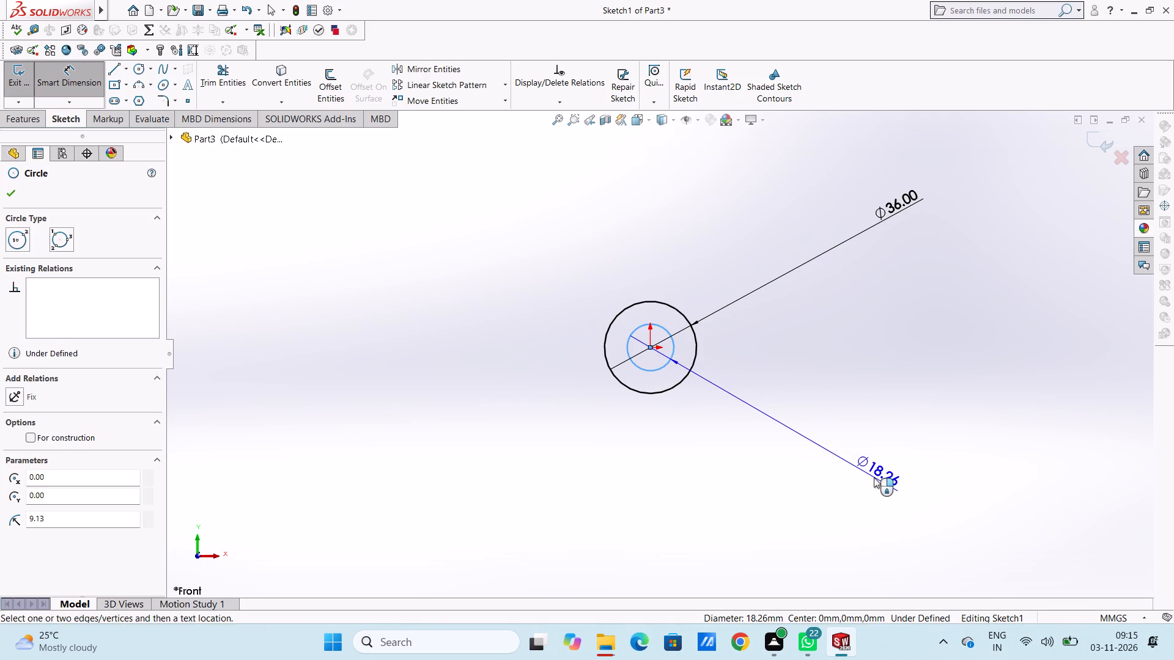
pyautogui.click(874, 477)
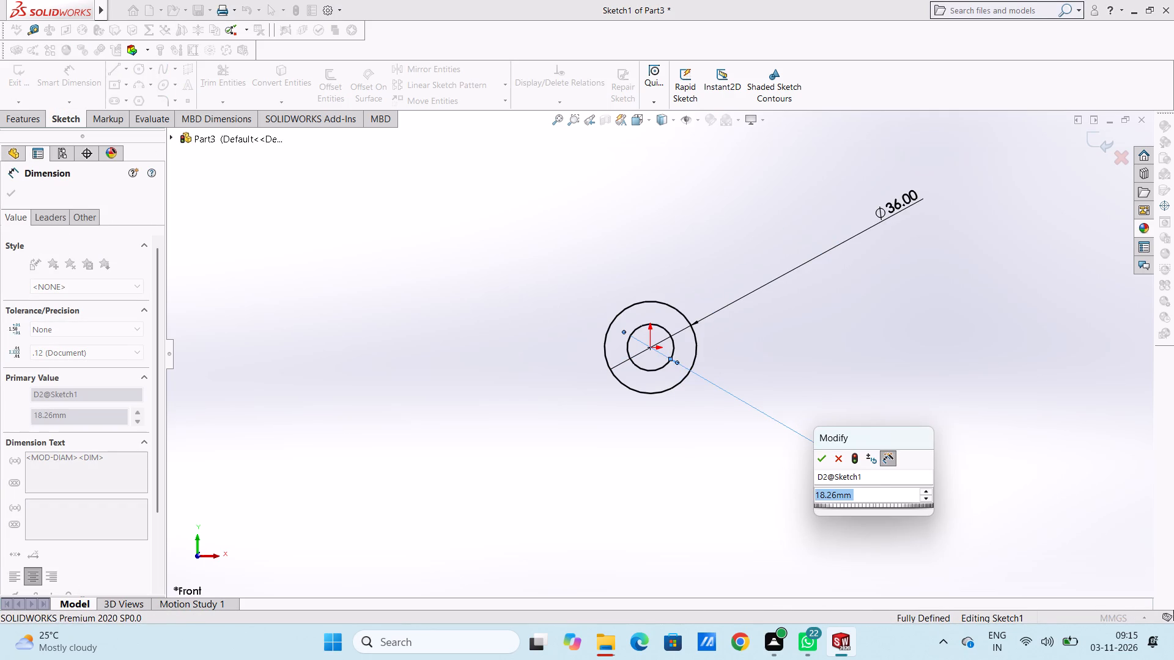
pyautogui.write('15')
pyautogui.press('Return')
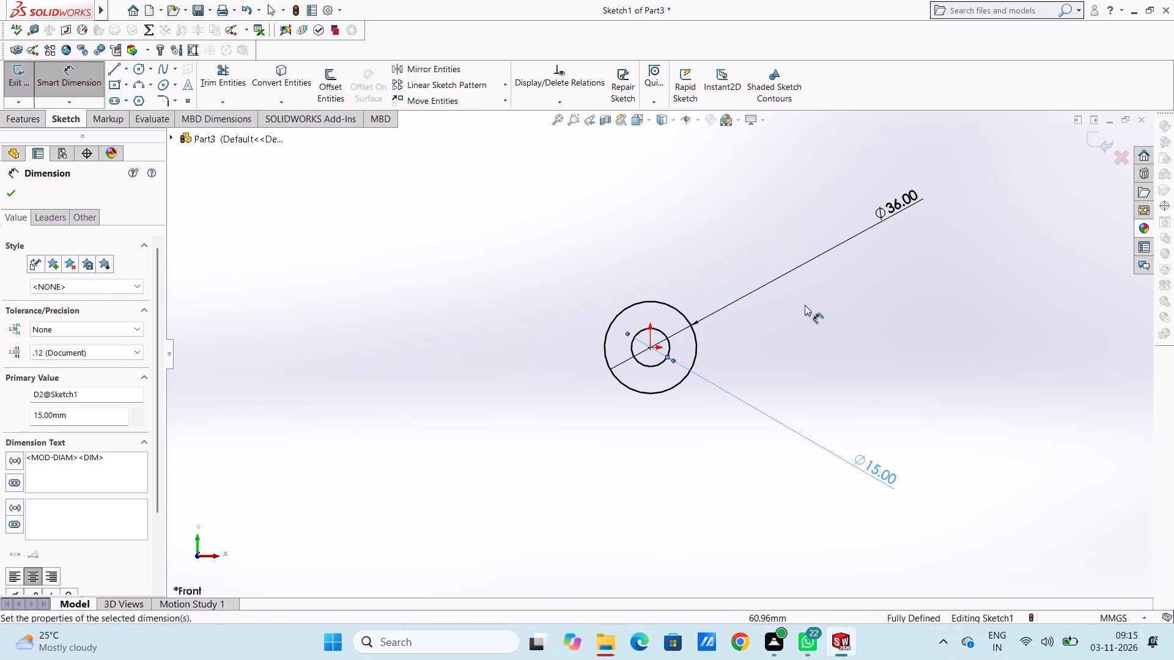
pyautogui.click(802, 331)
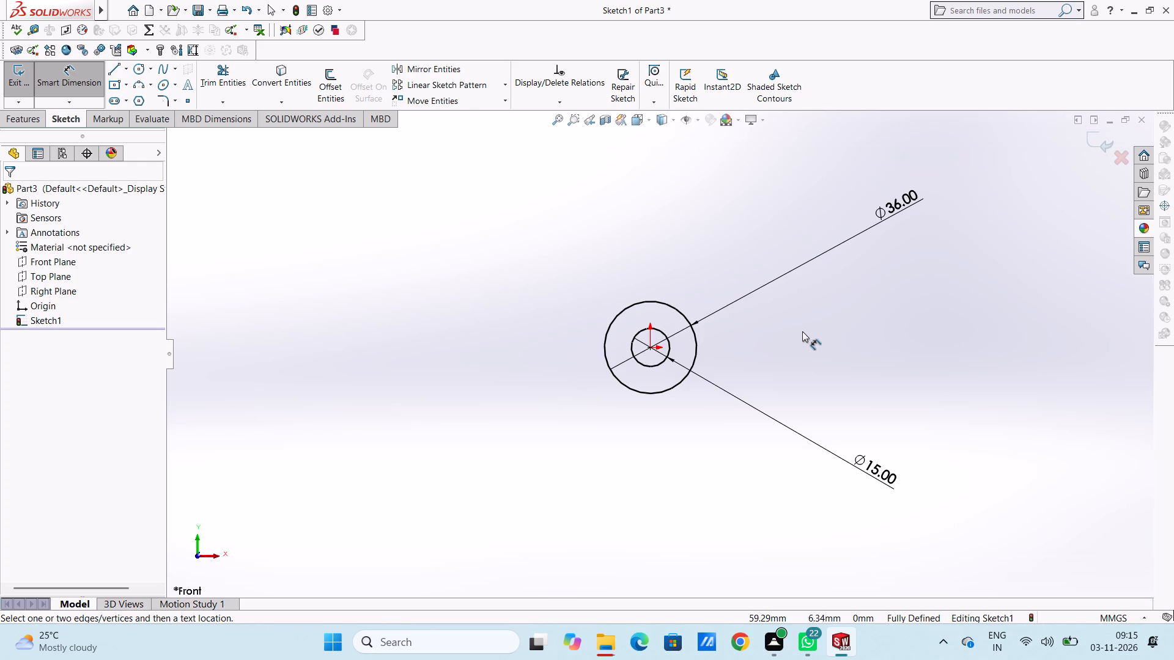
pyautogui.click(51, 85)
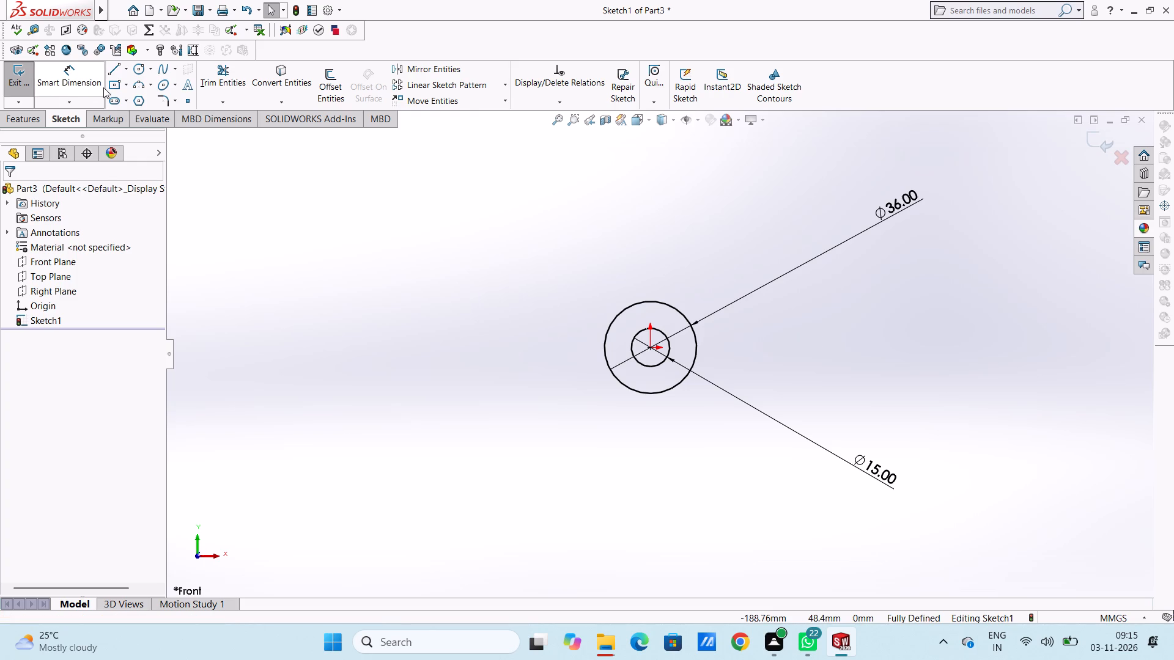
# Sketch a center rectangle on the origin around the circles, 60 mm high and 63 mm wide.
pyautogui.click(111, 82)
pyautogui.click(652, 348)
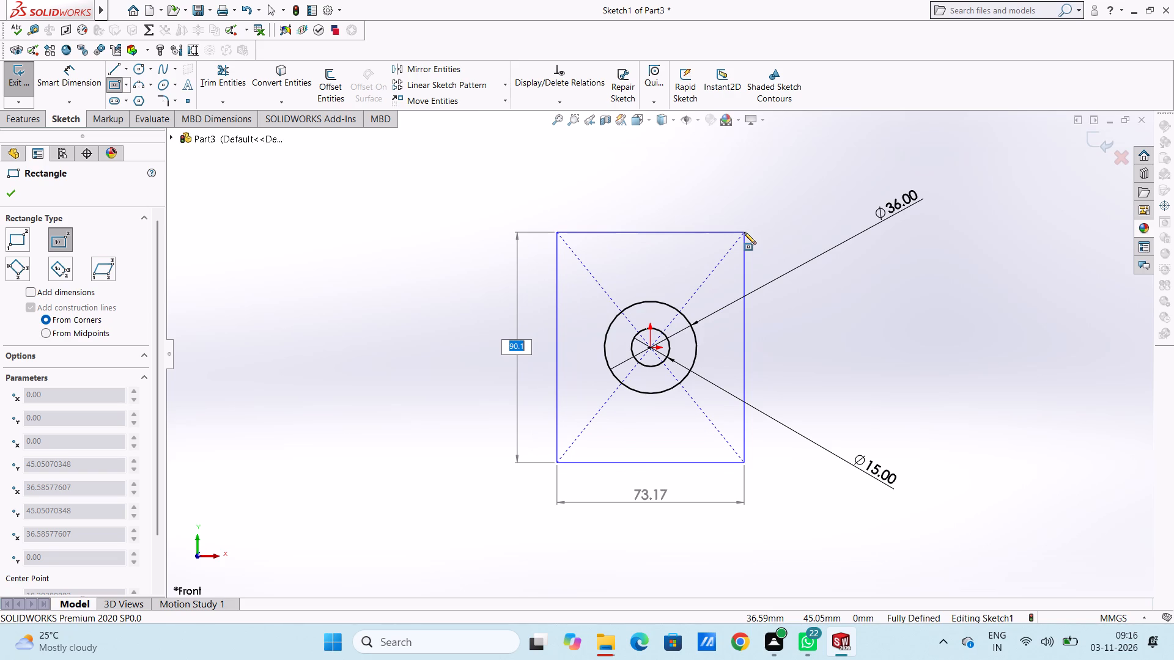
pyautogui.write('60')
pyautogui.press('Return')
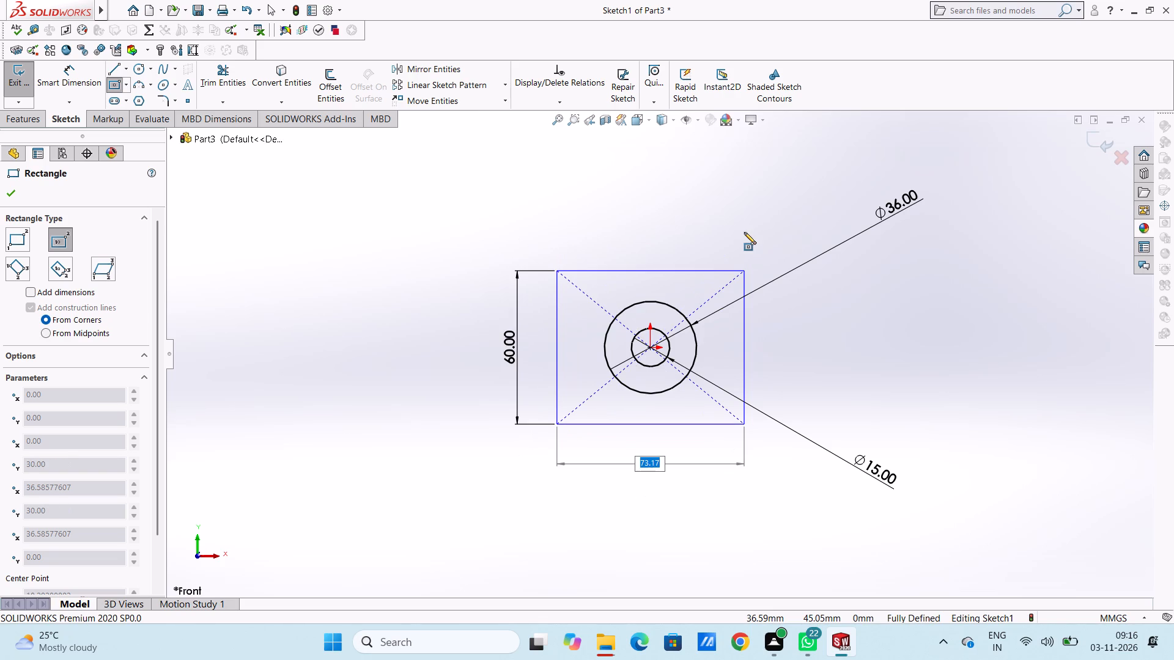
pyautogui.write('63')
pyautogui.press('Return')
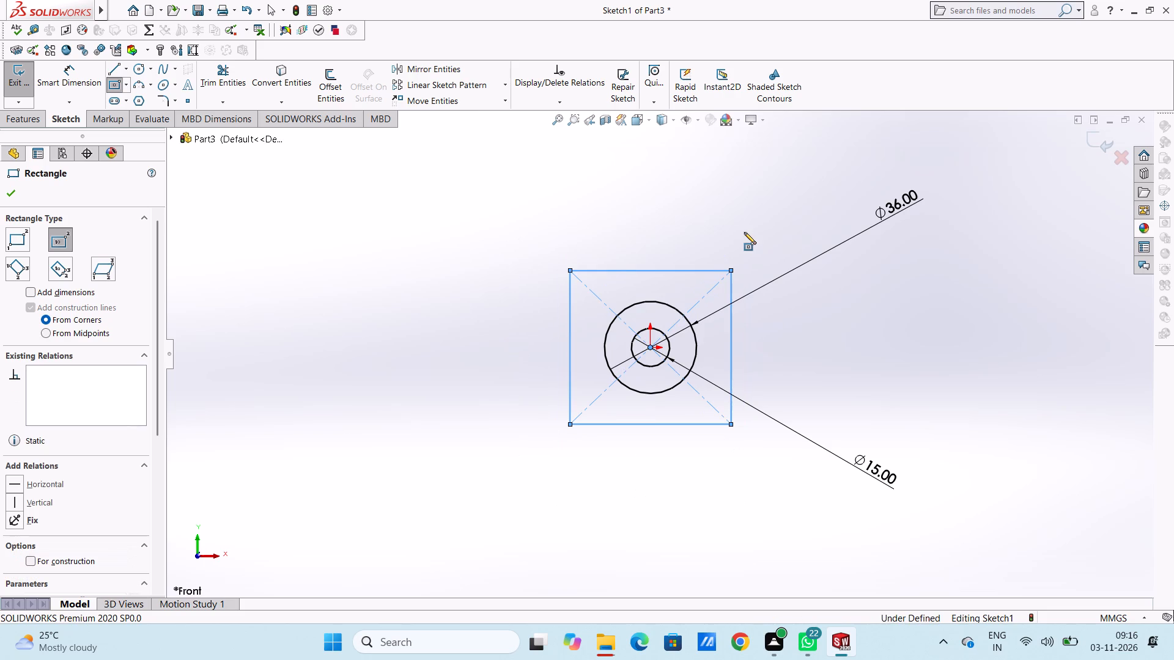
pyautogui.rightClick(394, 263)
pyautogui.doubleClick(407, 273)
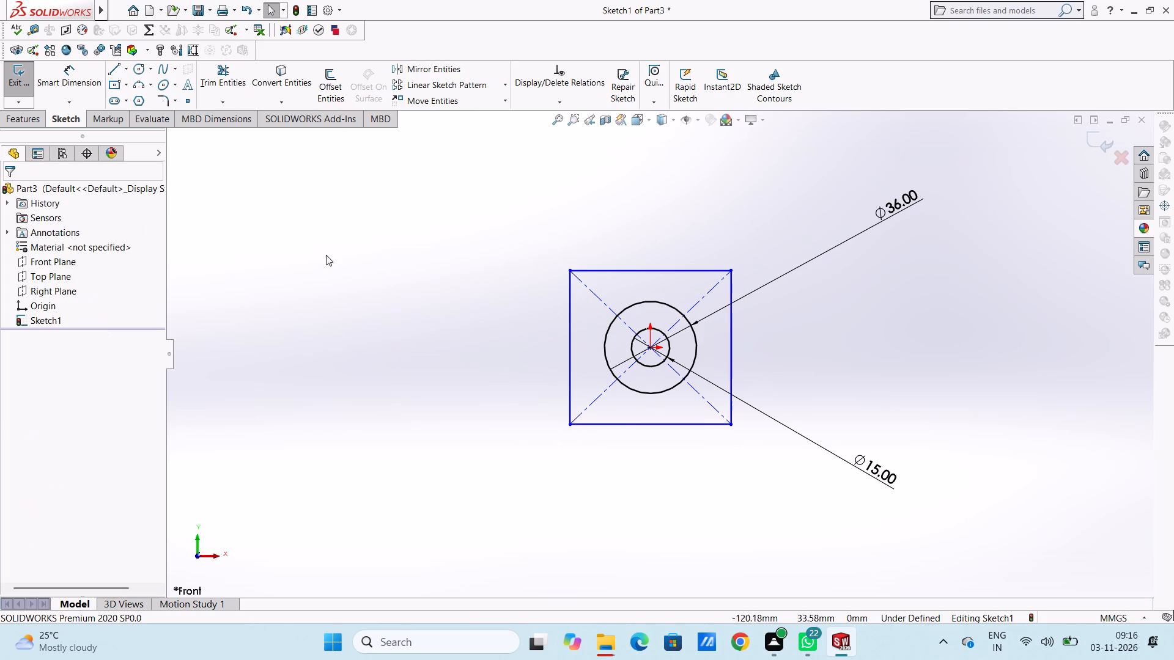
# Dimension the rectangle's height from its left edge and its width from its top edge.
pyautogui.click(84, 84)
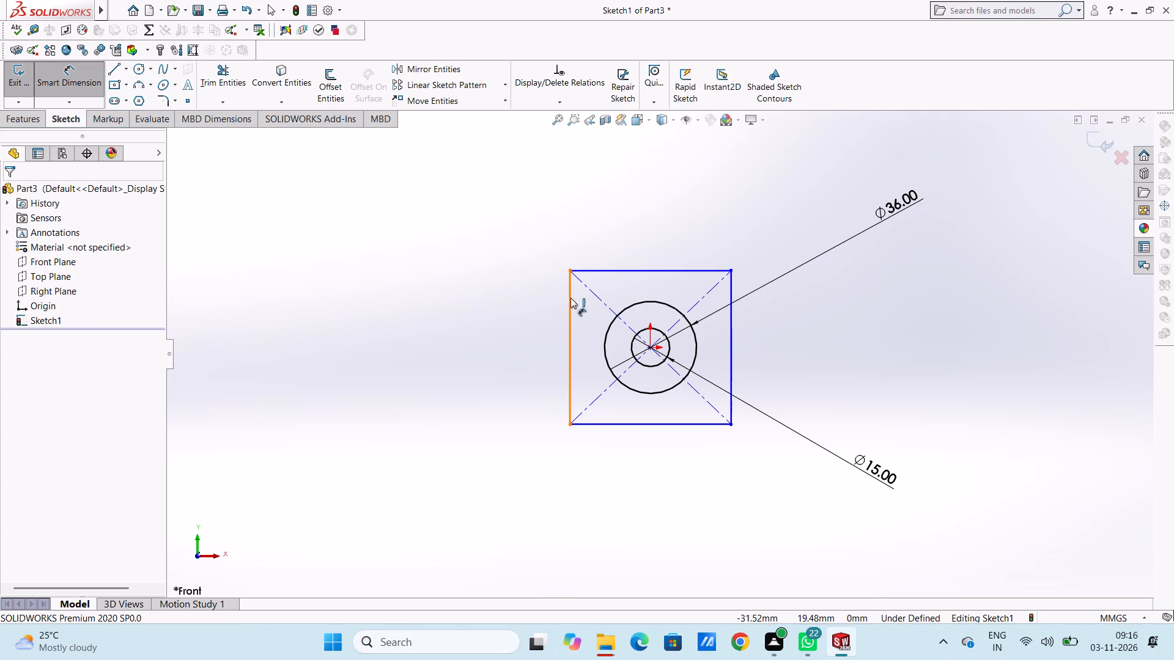
pyautogui.click(570, 298)
pyautogui.click(304, 307)
pyautogui.click(249, 293)
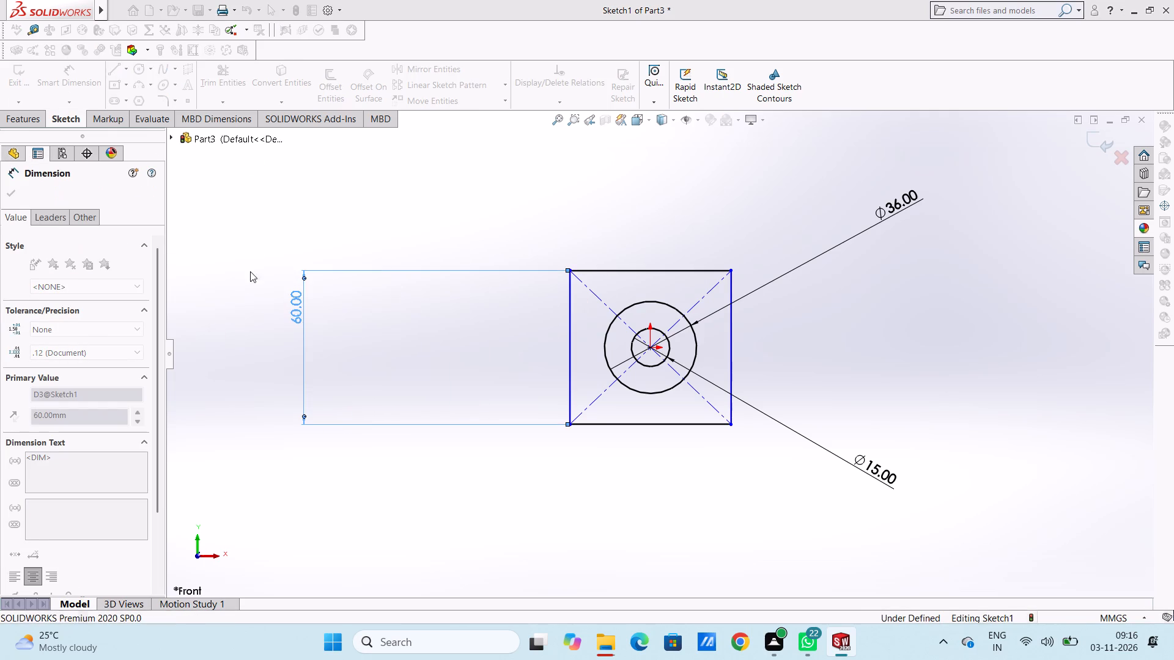
pyautogui.click(256, 250)
pyautogui.click(710, 269)
pyautogui.click(878, 200)
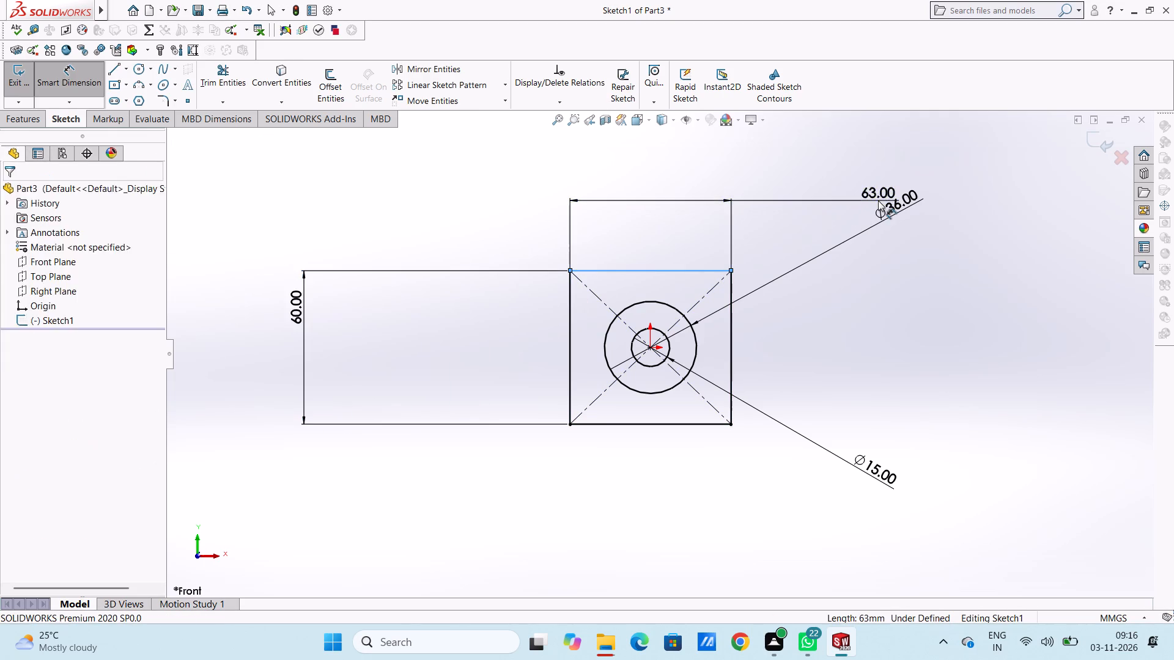
pyautogui.click(822, 184)
pyautogui.click(808, 182)
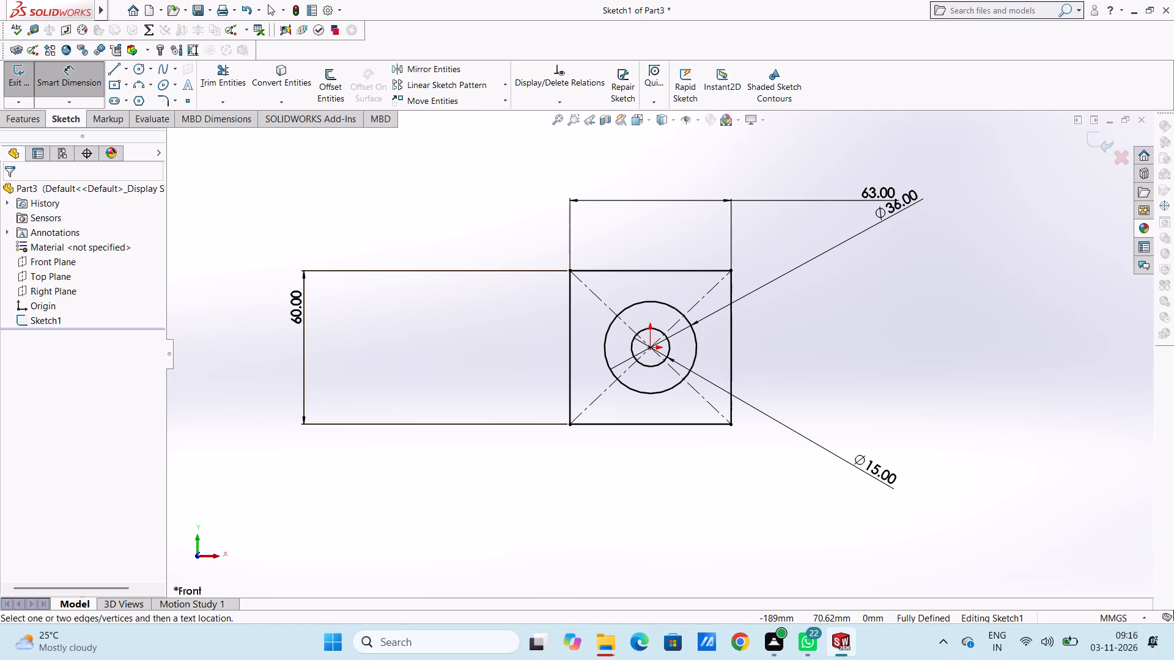
pyautogui.moveTo(72, 76); pyautogui.dragTo(78, 81)
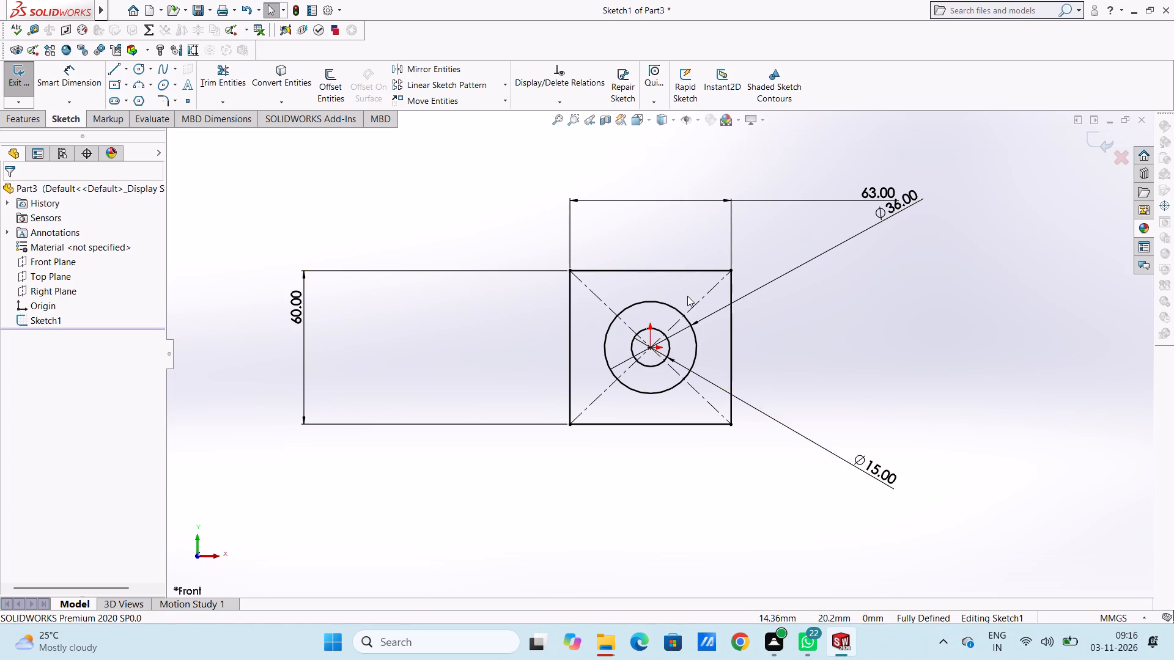
# Sketch two vertically aligned 3 mm radius circles about 23 mm left of the origin, about 14.5 mm above and 16.5 mm below it.
pyautogui.scroll(-2, 687, 296)
pyautogui.scroll(2, 706, 400)
pyautogui.scroll(-2, 695, 395)
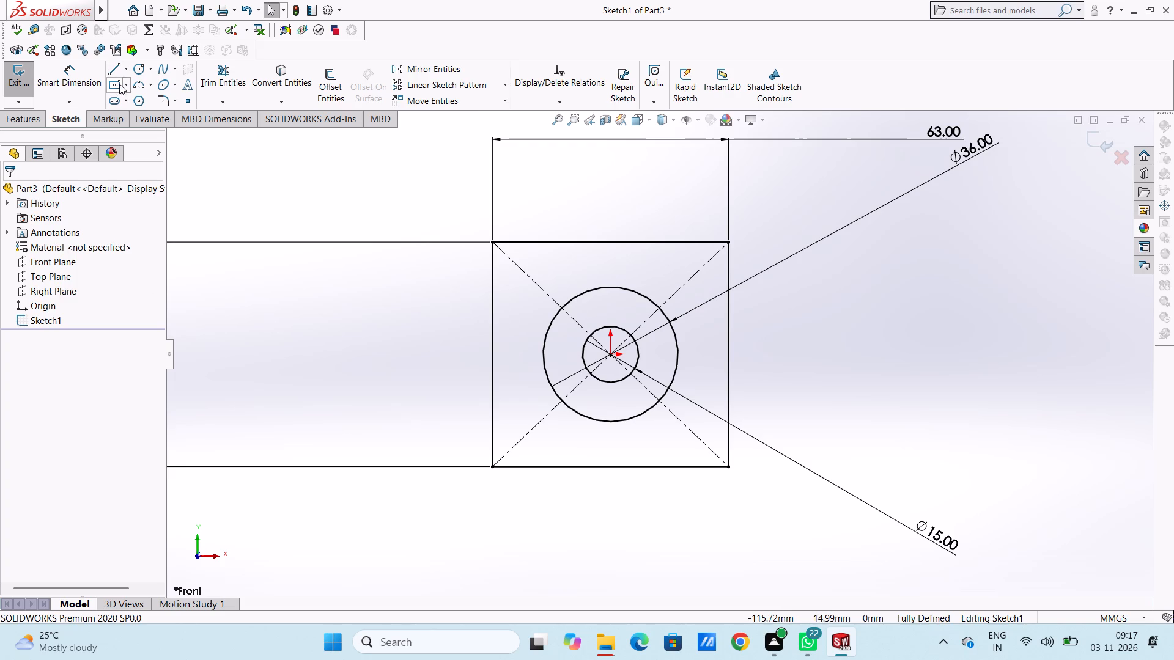
pyautogui.click(135, 71)
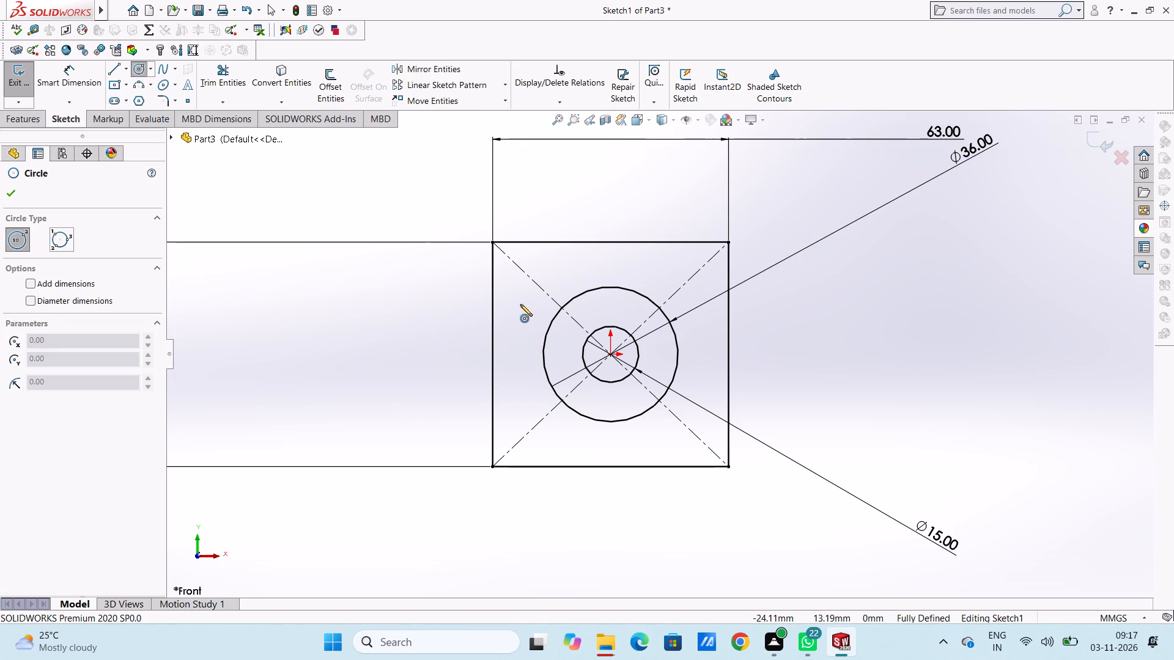
pyautogui.click(524, 300)
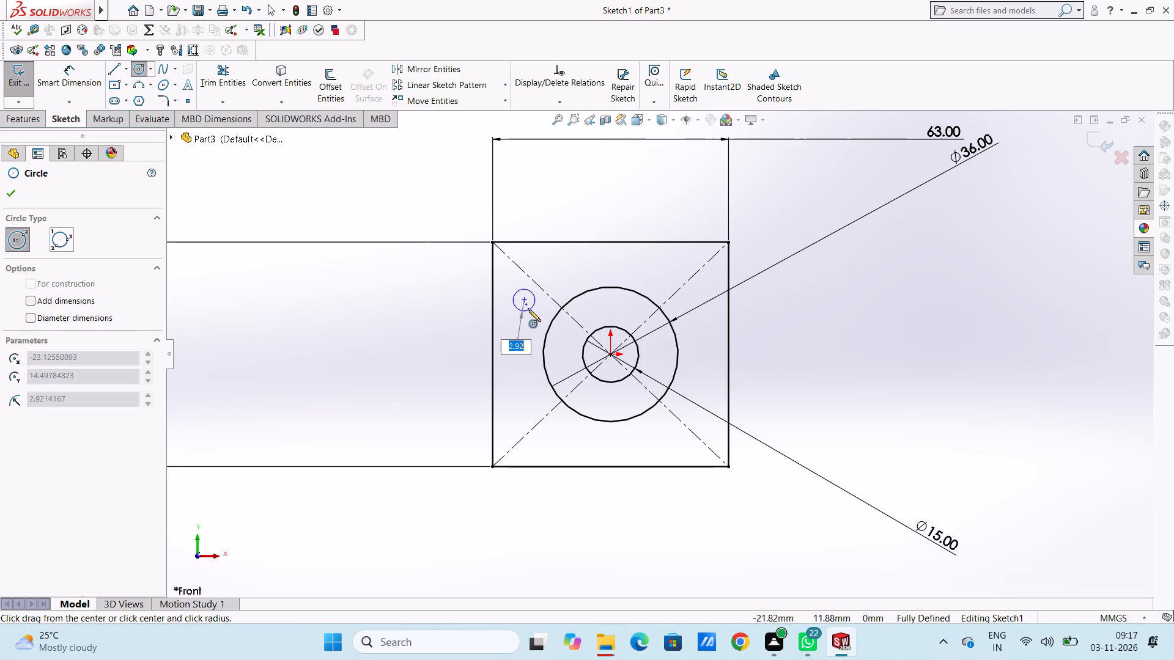
pyautogui.press('3')
pyautogui.press('Return')
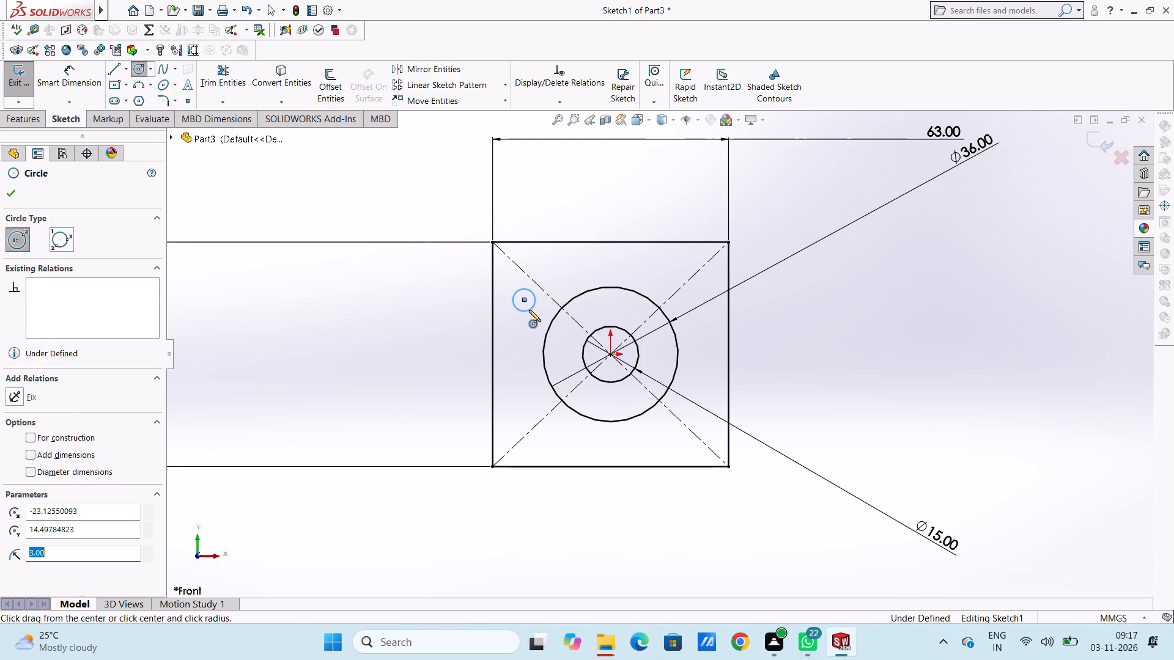
pyautogui.click(523, 416)
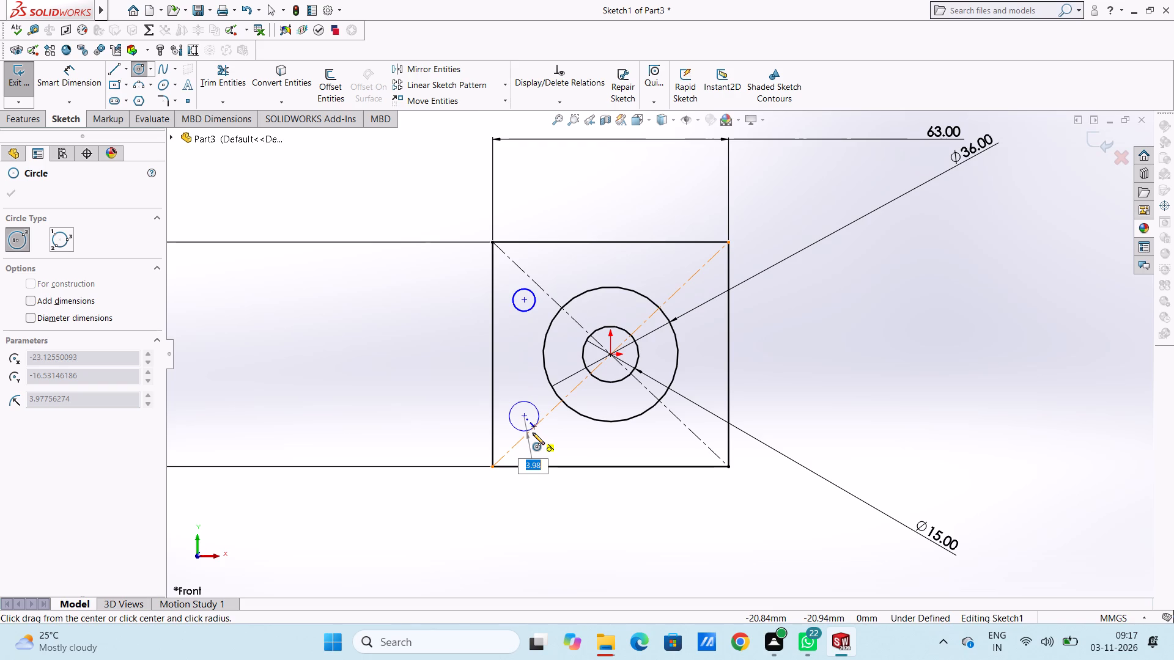
pyautogui.press('3')
pyautogui.press('Return')
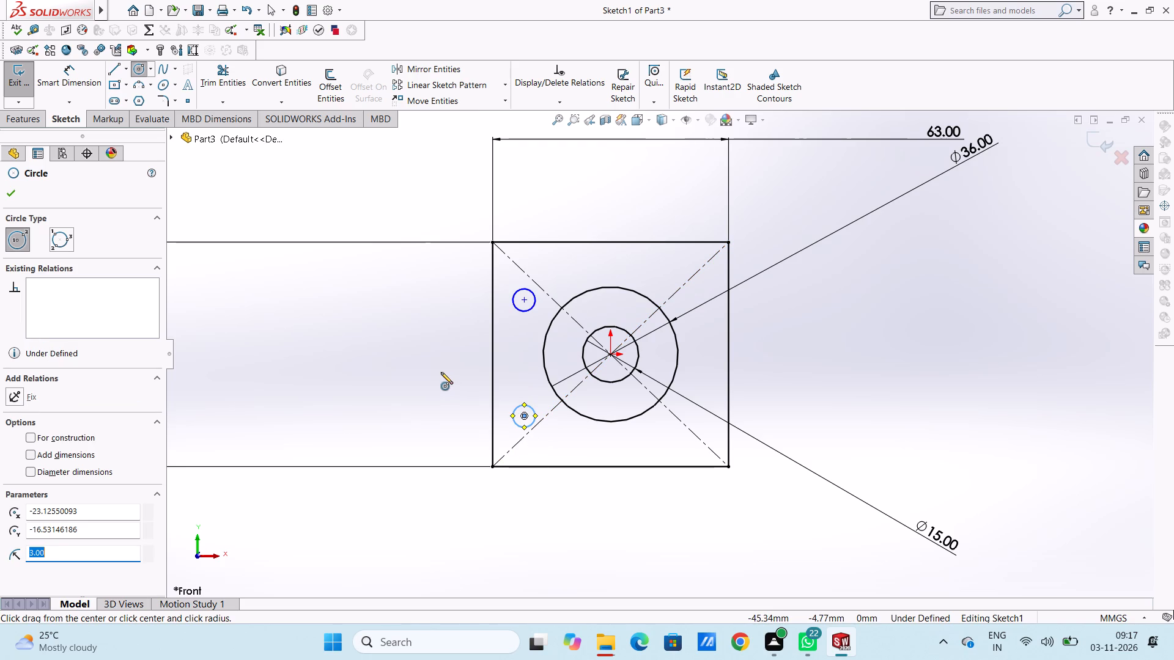
pyautogui.scroll(1, 441, 372)
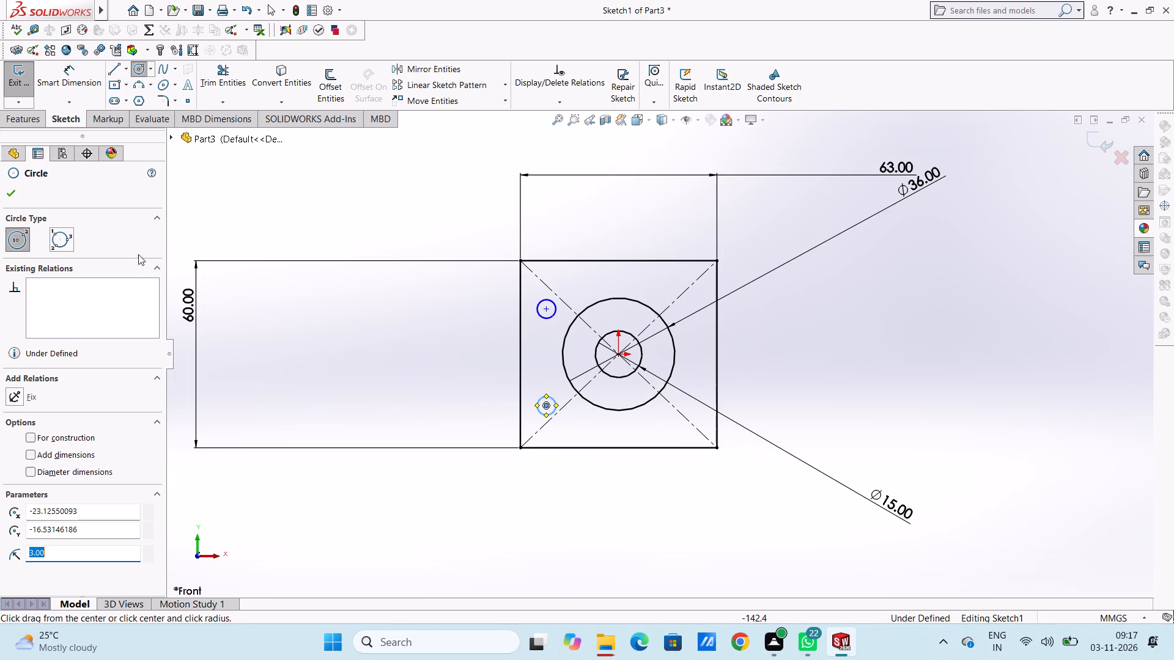
pyautogui.click(13, 197)
pyautogui.click(231, 257)
pyautogui.click(273, 221)
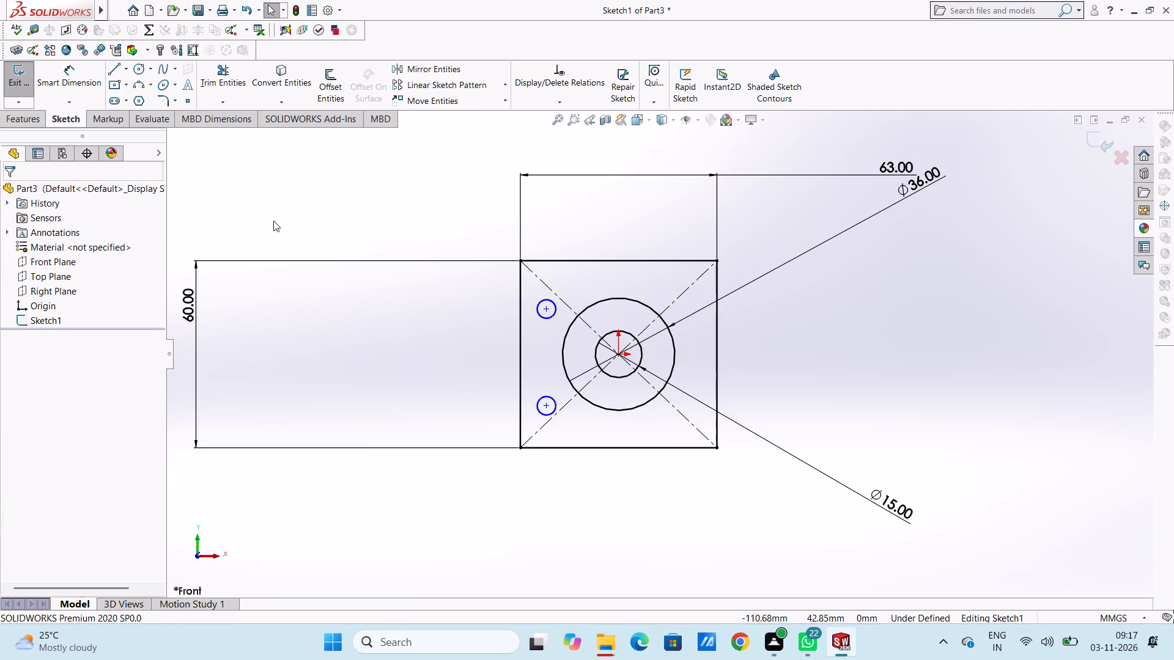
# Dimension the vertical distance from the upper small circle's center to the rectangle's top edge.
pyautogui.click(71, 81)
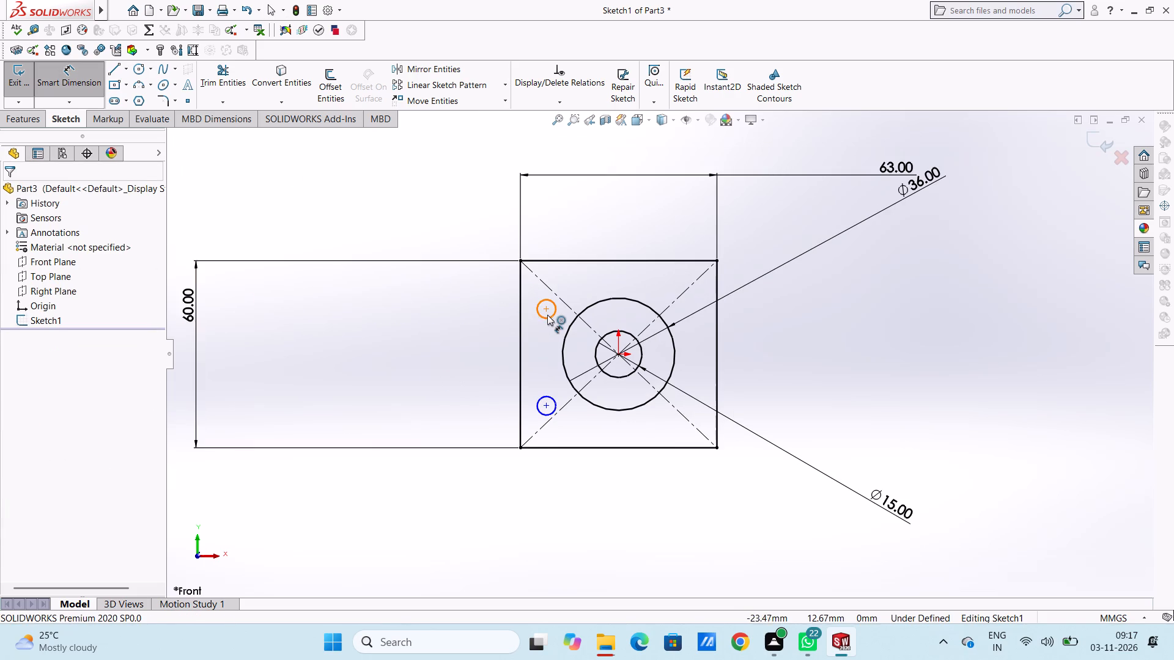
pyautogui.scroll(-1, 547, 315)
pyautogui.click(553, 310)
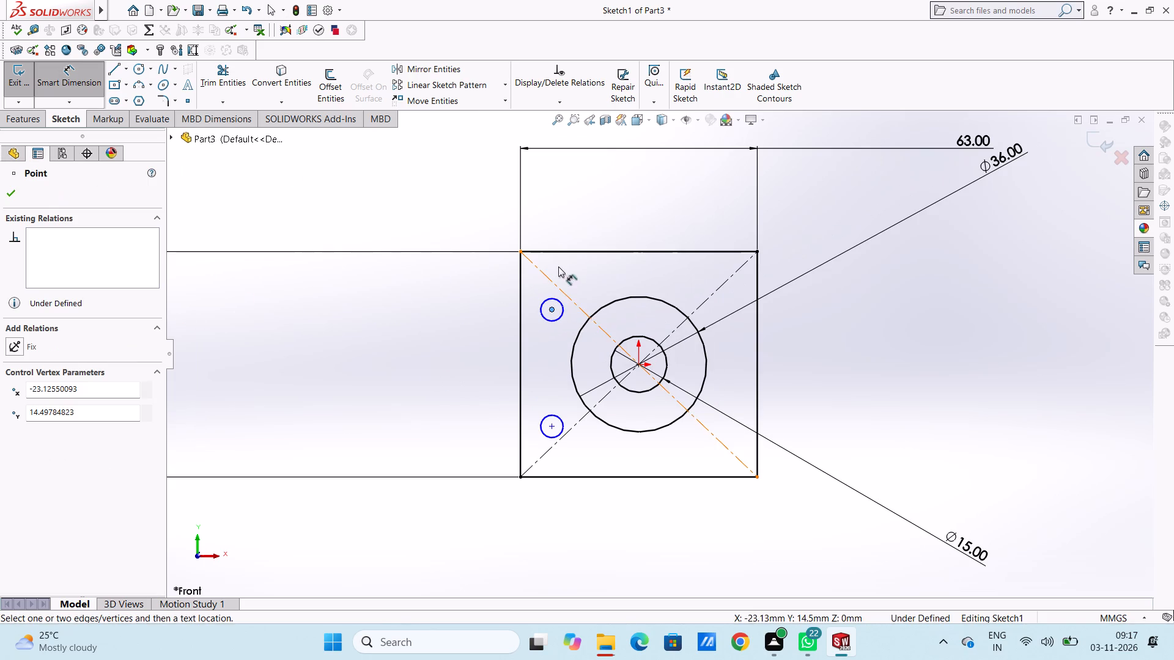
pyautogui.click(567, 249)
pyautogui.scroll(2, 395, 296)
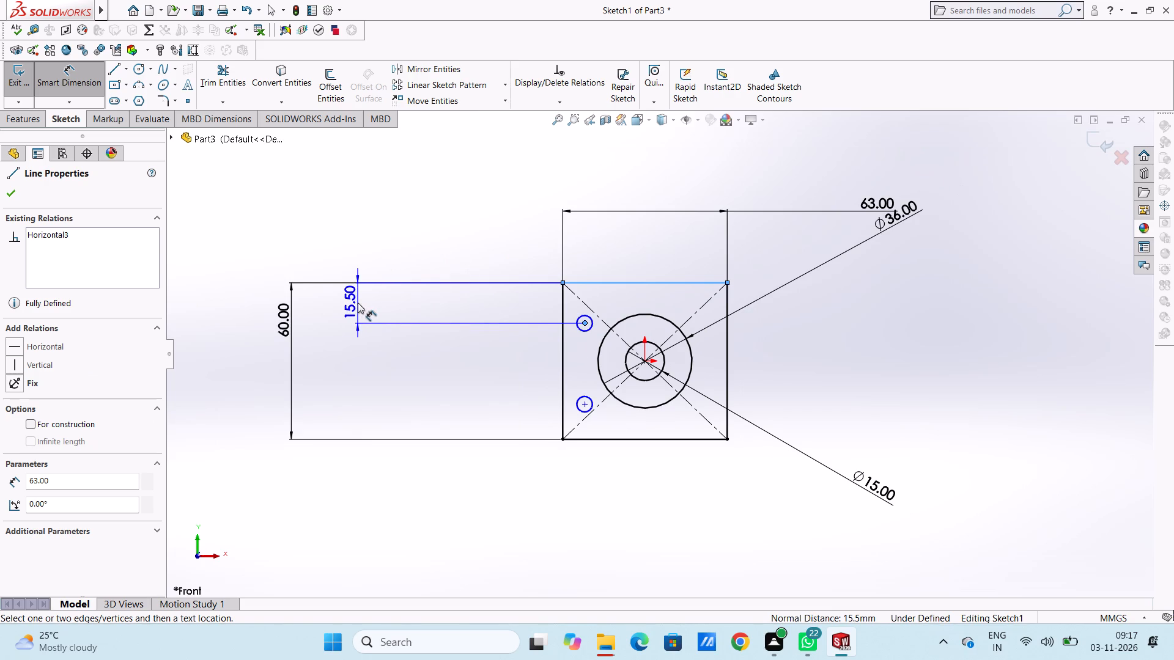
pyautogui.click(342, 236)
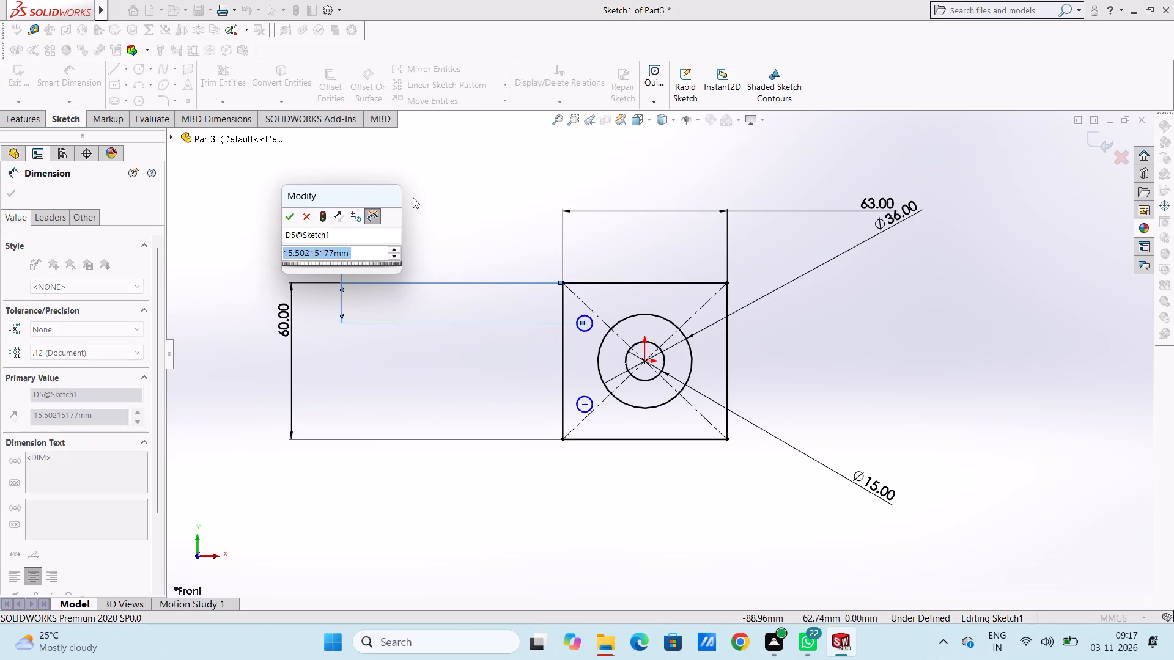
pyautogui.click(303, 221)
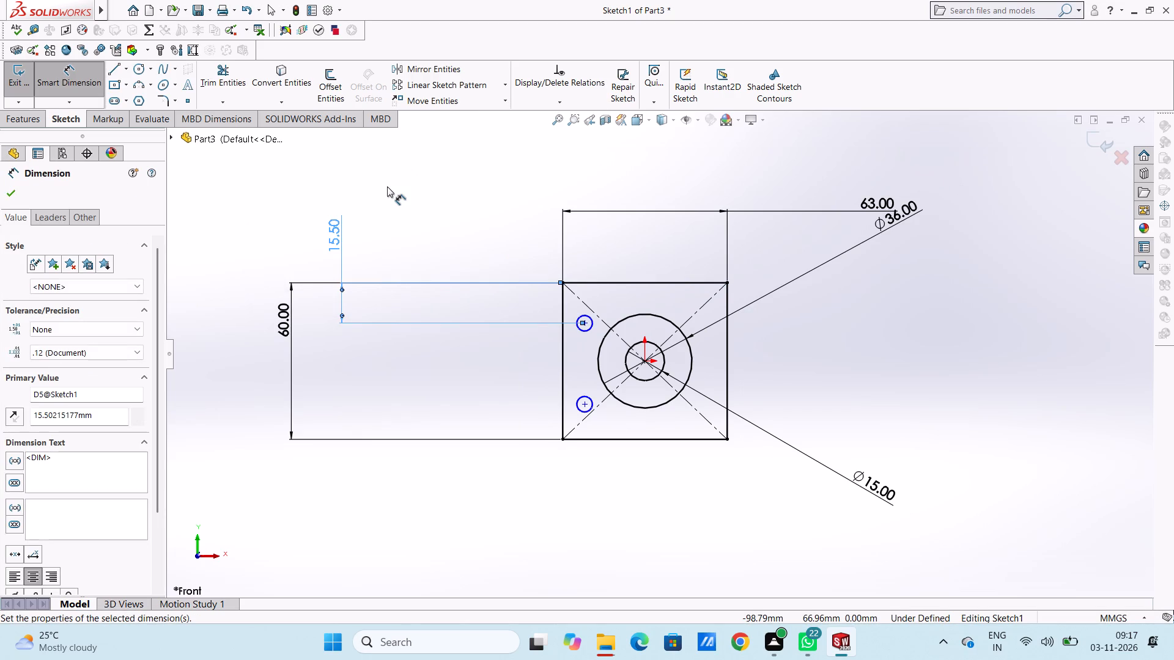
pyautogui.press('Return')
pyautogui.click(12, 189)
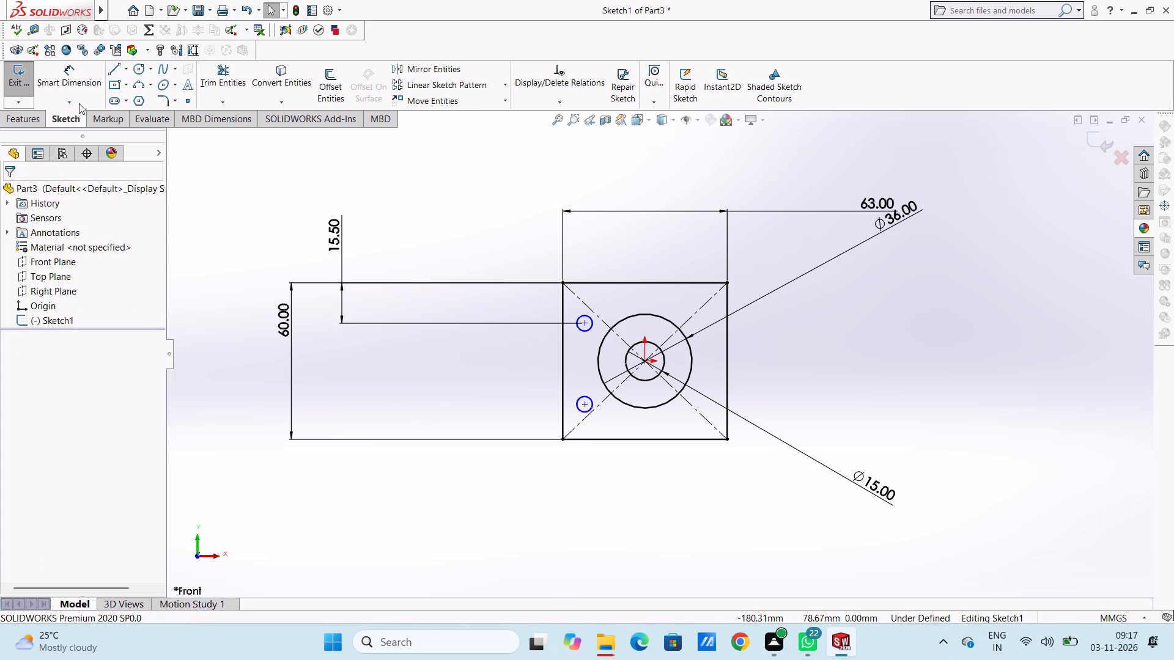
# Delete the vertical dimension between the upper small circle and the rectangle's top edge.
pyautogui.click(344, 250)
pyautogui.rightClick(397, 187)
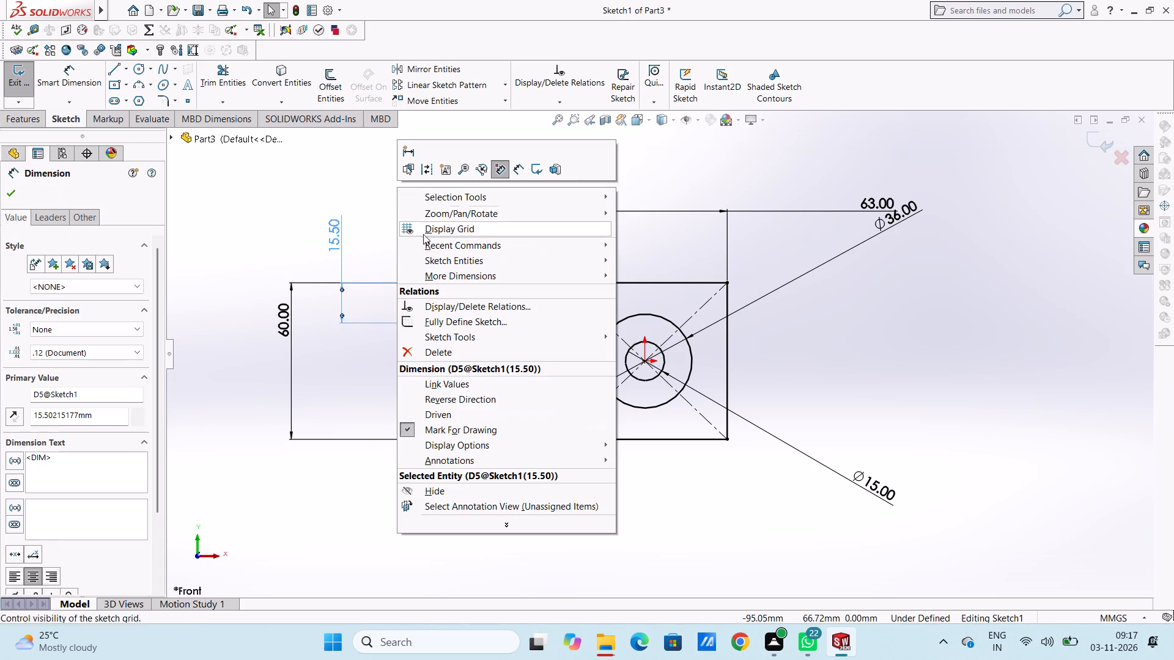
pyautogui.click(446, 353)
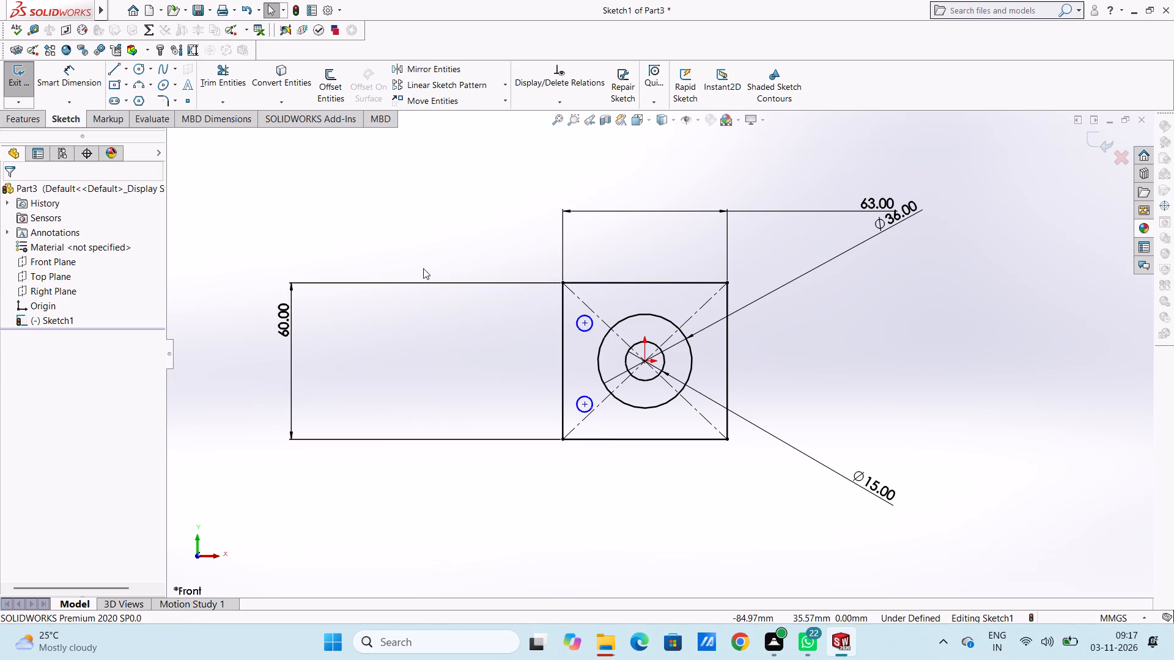
# Dimension the upper small circle's center from the rectangle's top edge and set the distance to 10.5 mm.
pyautogui.click(65, 76)
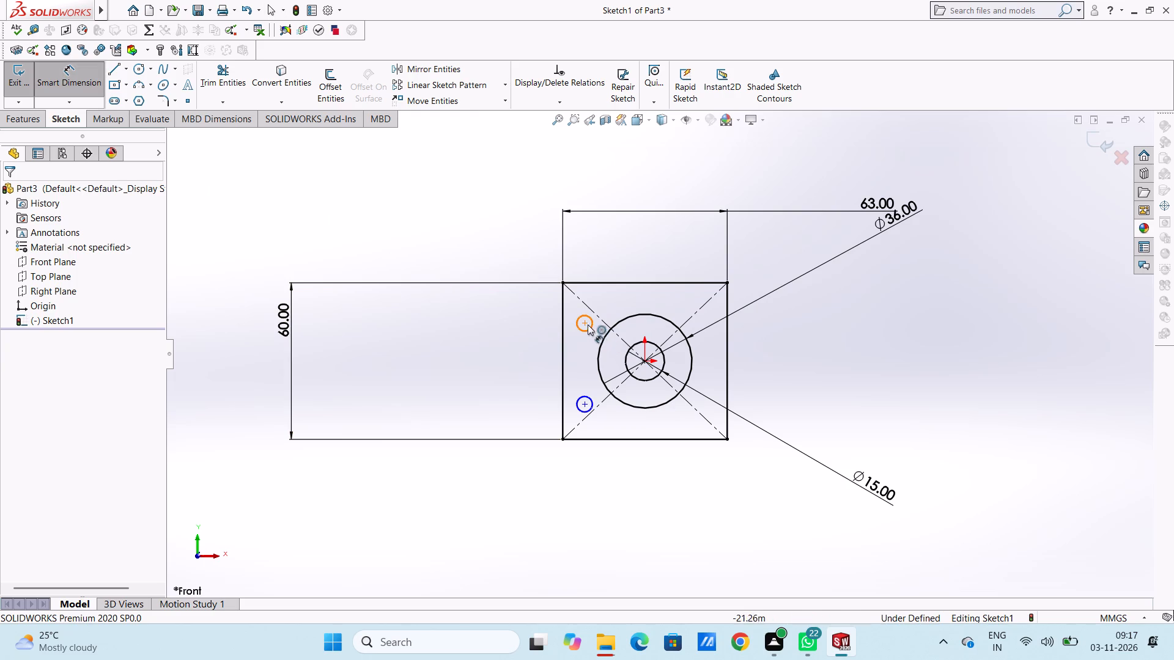
pyautogui.click(586, 323)
pyautogui.click(593, 285)
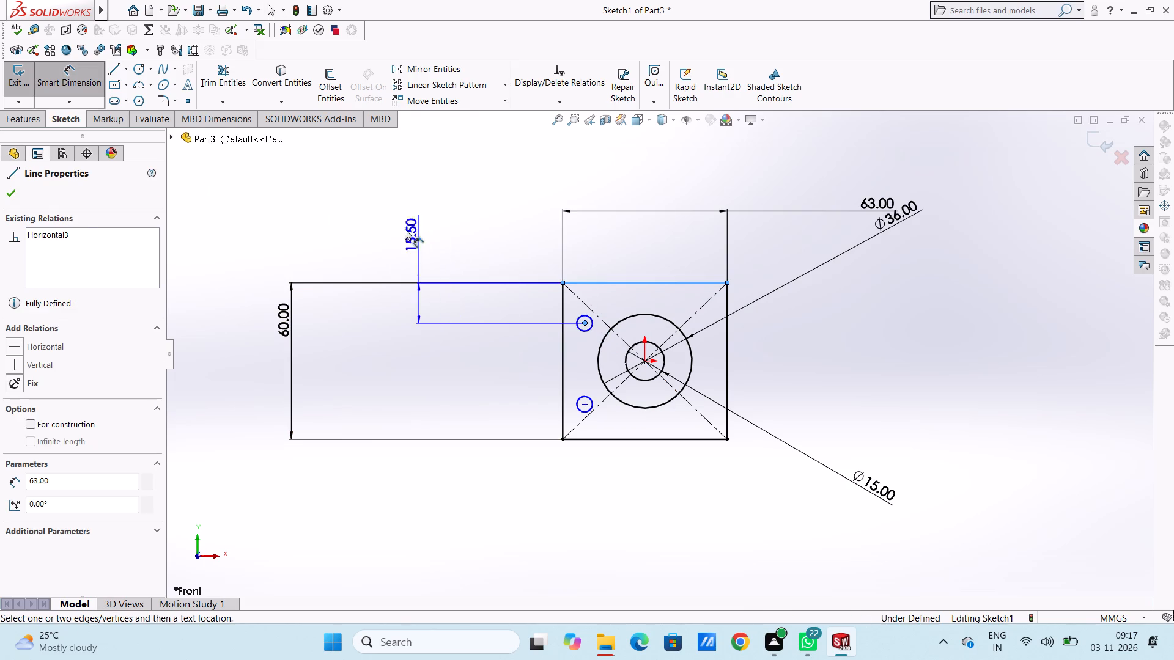
pyautogui.click(350, 210)
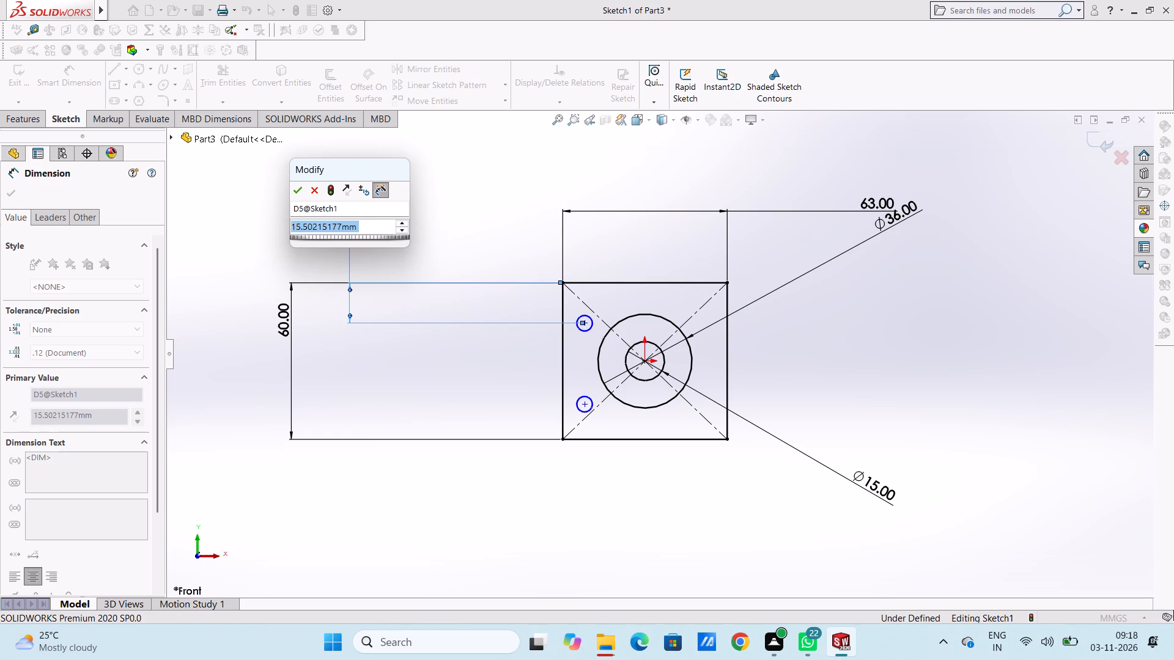
pyautogui.write('10.5')
pyautogui.press('Return')
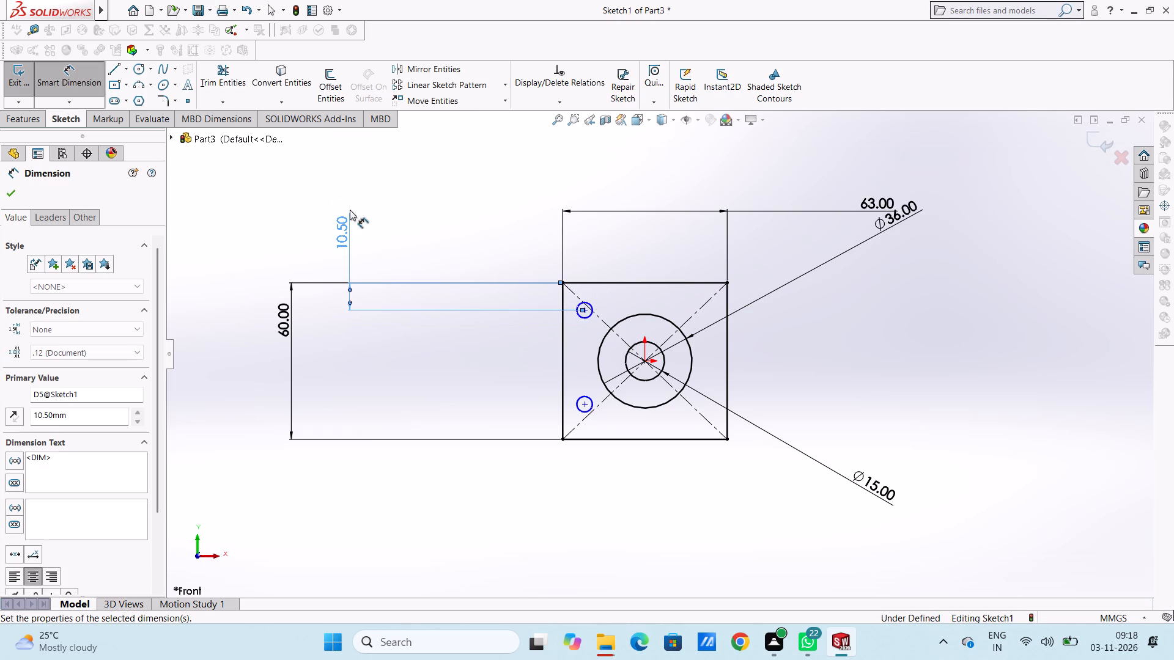
pyautogui.click(432, 222)
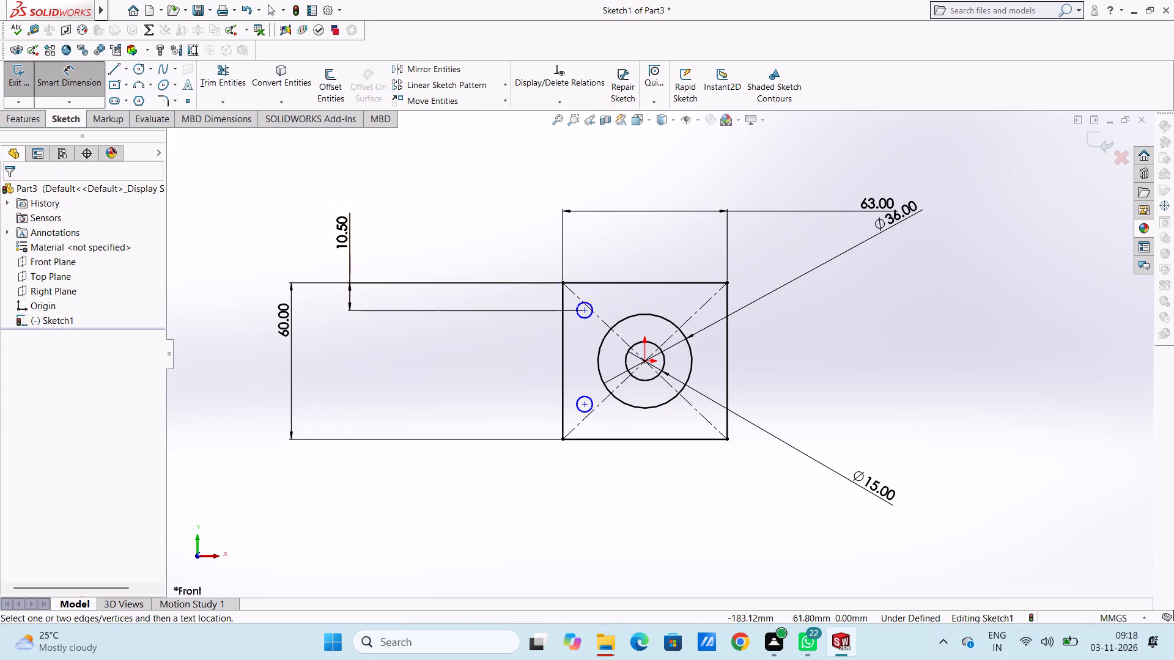
pyautogui.click(63, 75)
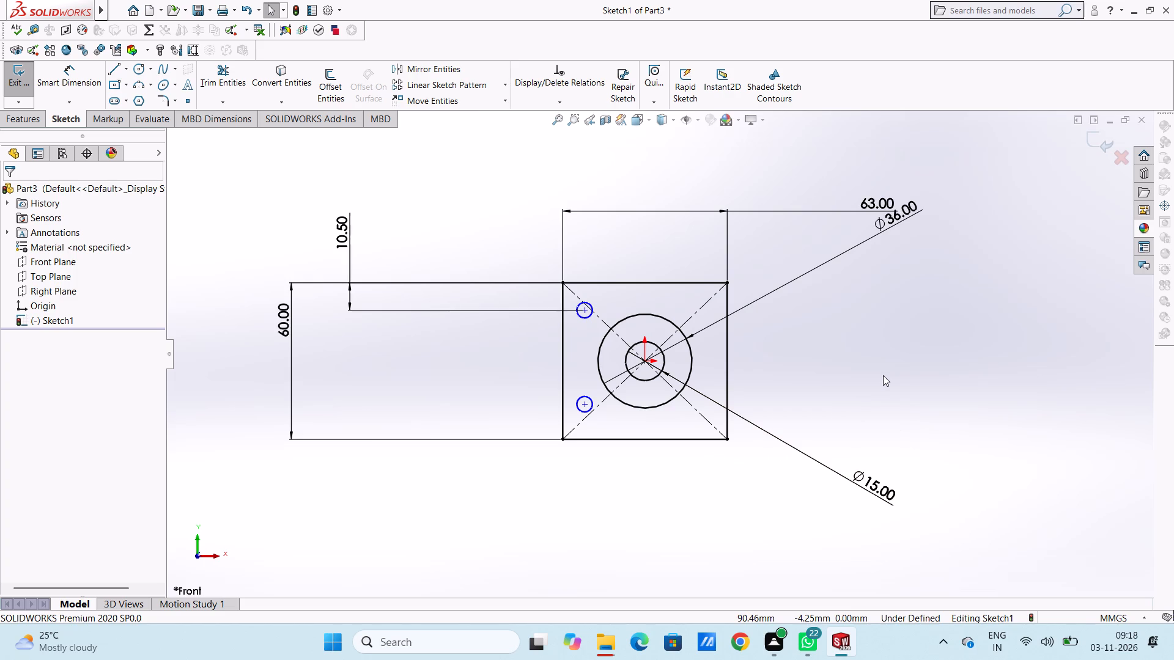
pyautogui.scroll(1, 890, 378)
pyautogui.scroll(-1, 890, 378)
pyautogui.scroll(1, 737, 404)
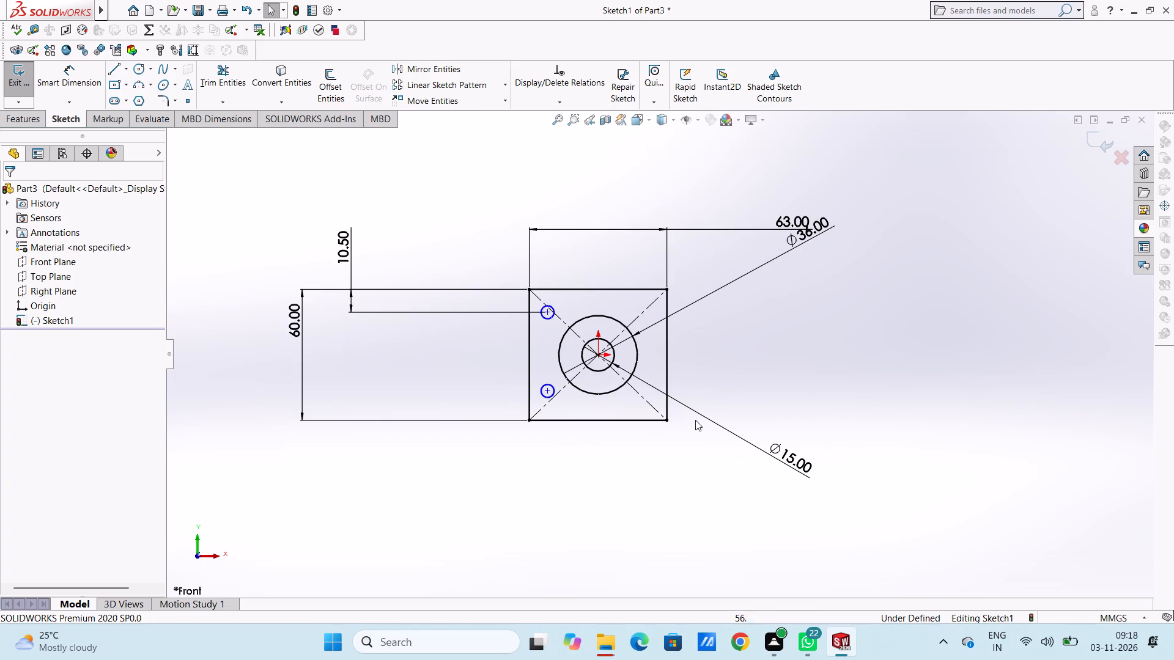
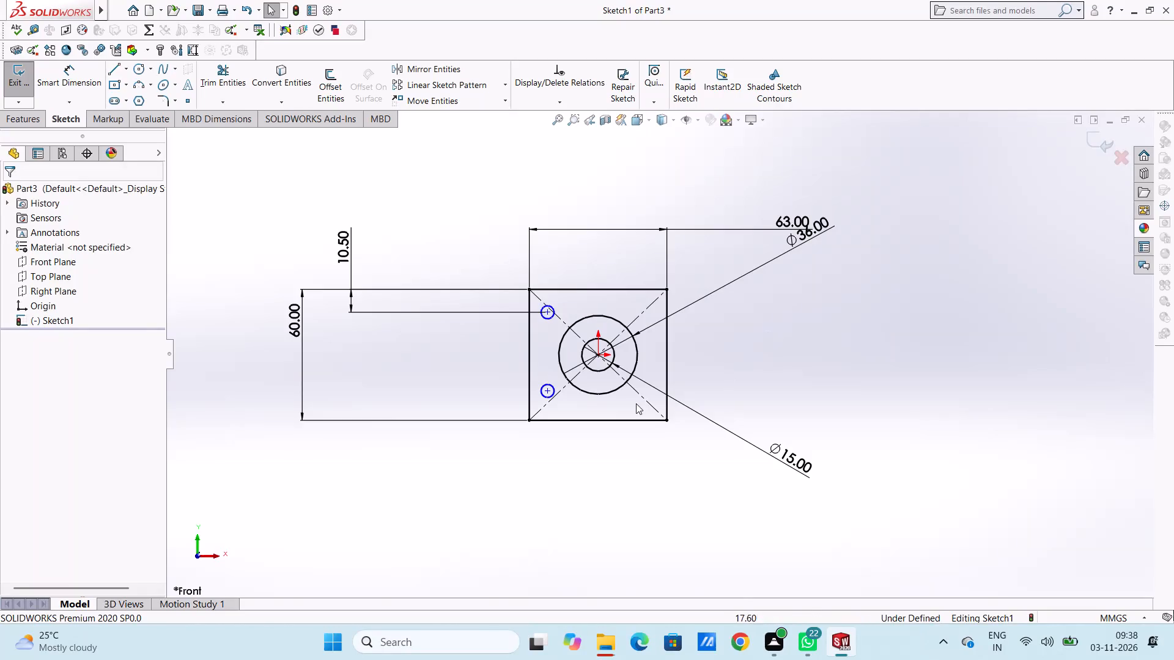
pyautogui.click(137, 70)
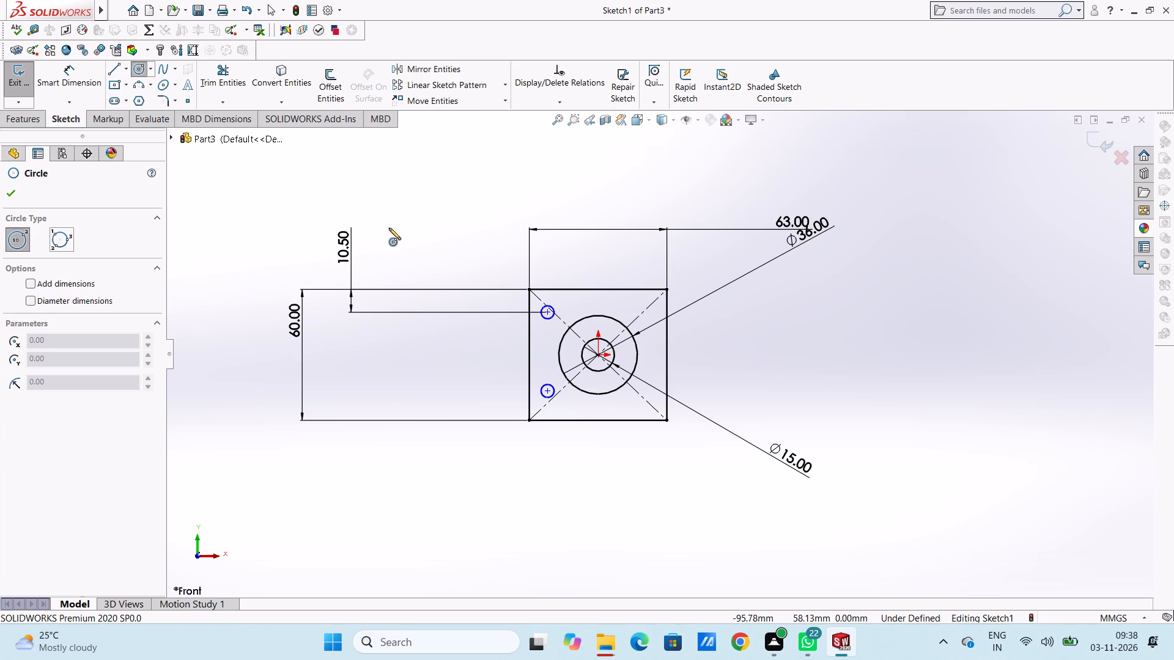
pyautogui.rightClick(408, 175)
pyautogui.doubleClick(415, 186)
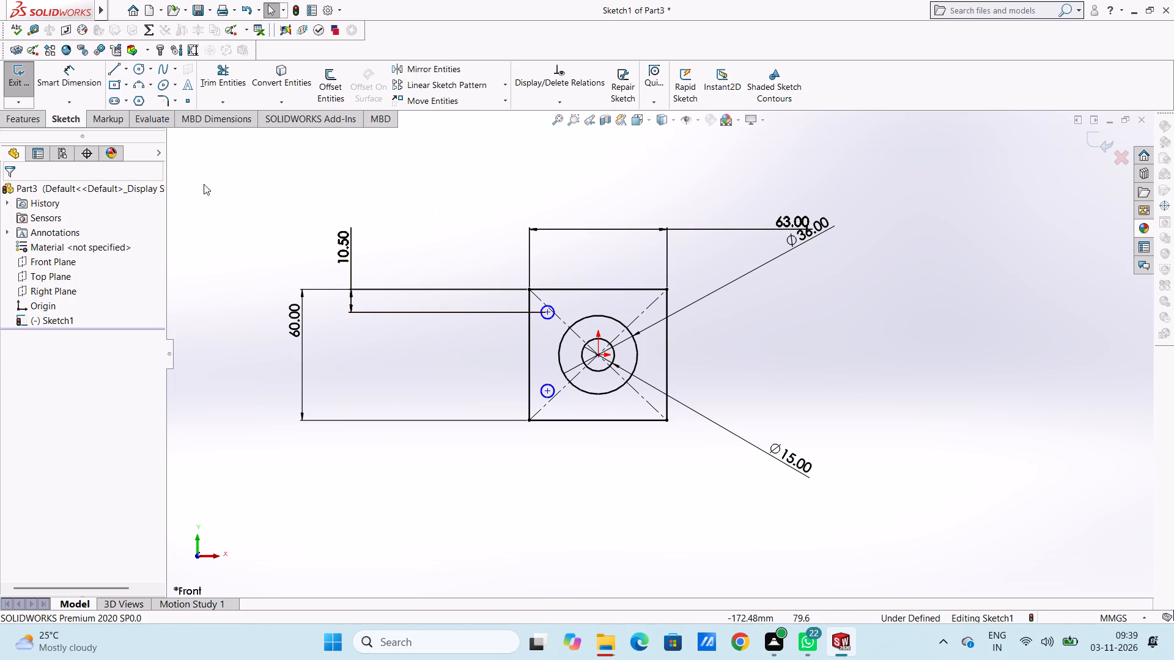
# Dimension the lower small circle's center from the rectangle's bottom edge and set the distance to 10.5 mm.
pyautogui.click(81, 78)
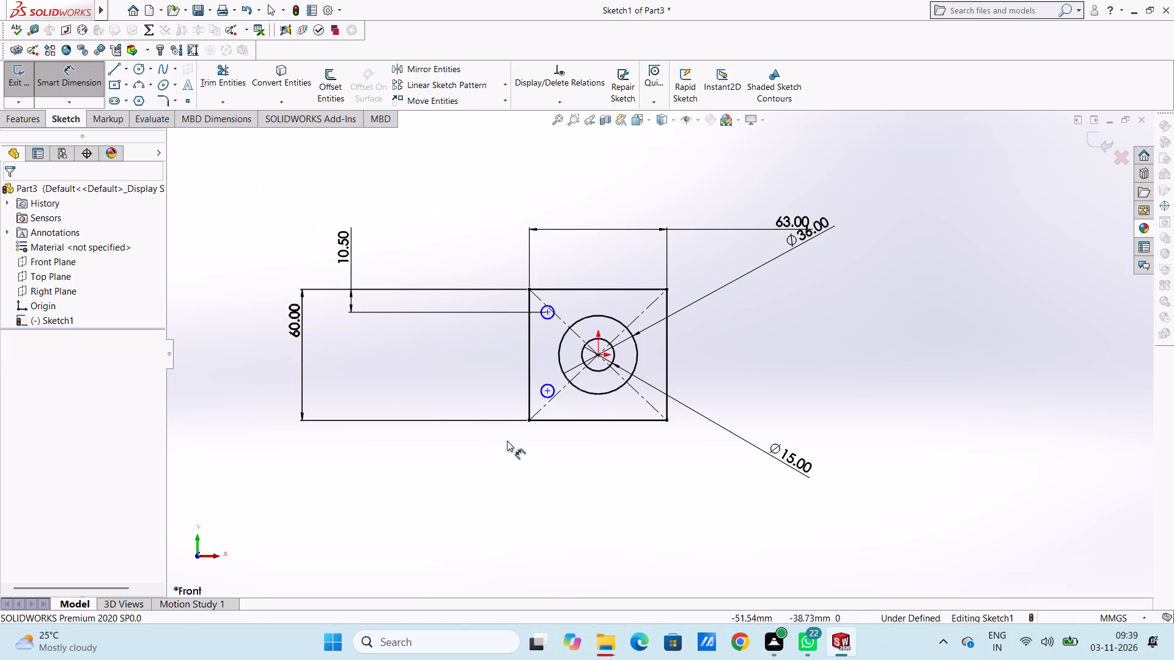
pyautogui.click(549, 391)
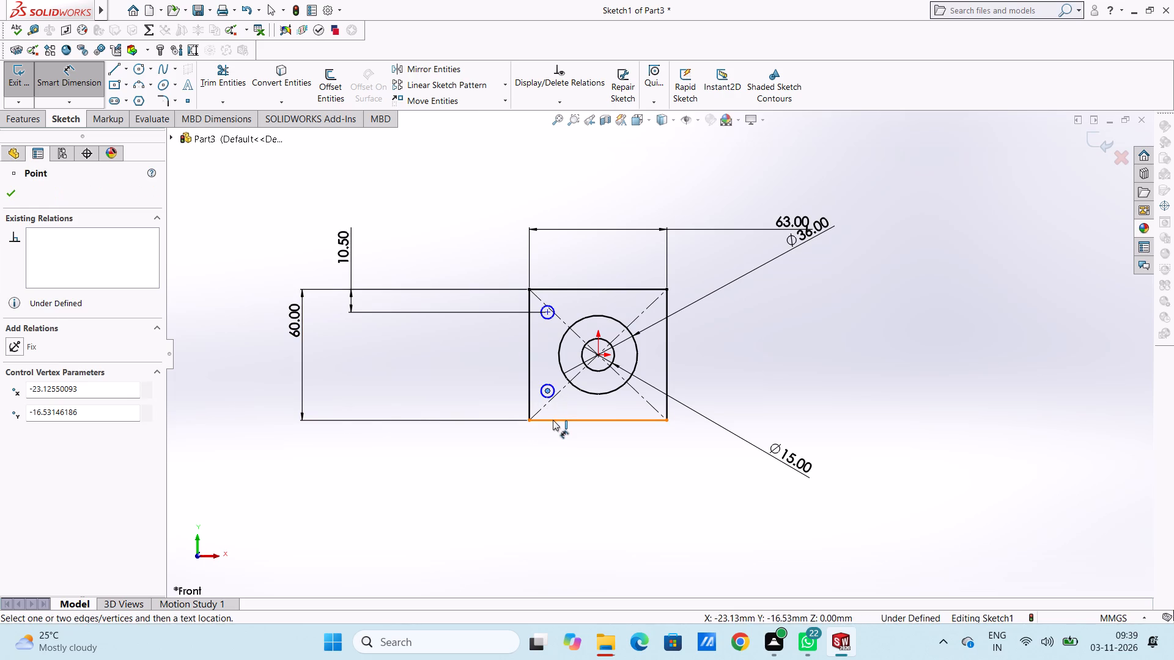
pyautogui.click(553, 420)
pyautogui.scroll(2, 371, 402)
pyautogui.click(316, 403)
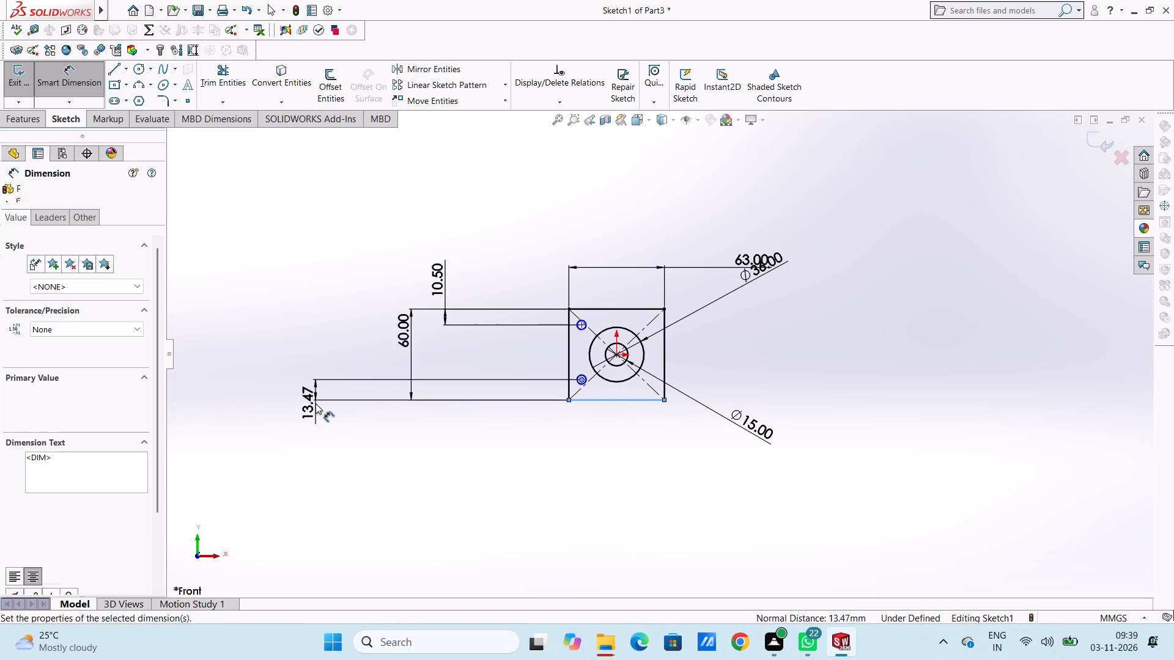
pyautogui.write('10.5')
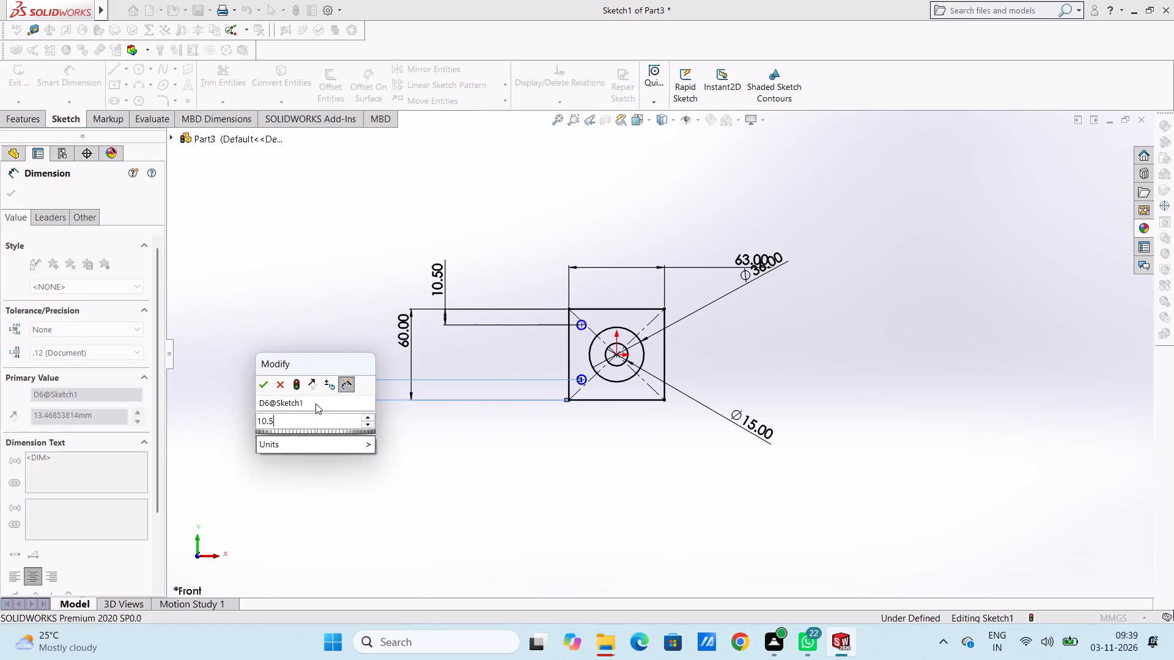
pyautogui.press('Return')
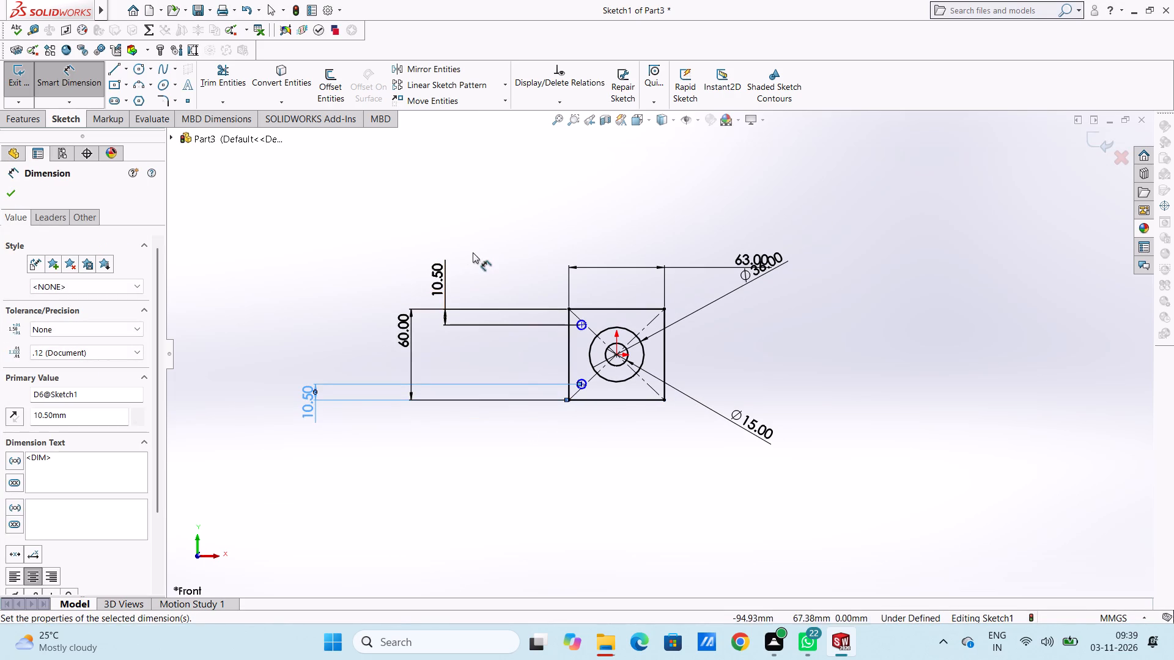
pyautogui.click(537, 257)
# Dimension the upper small circle's center from the rectangle's left edge and set the distance to 1.5 mm.
pyautogui.scroll(-4, 595, 359)
pyautogui.scroll(-1, 594, 263)
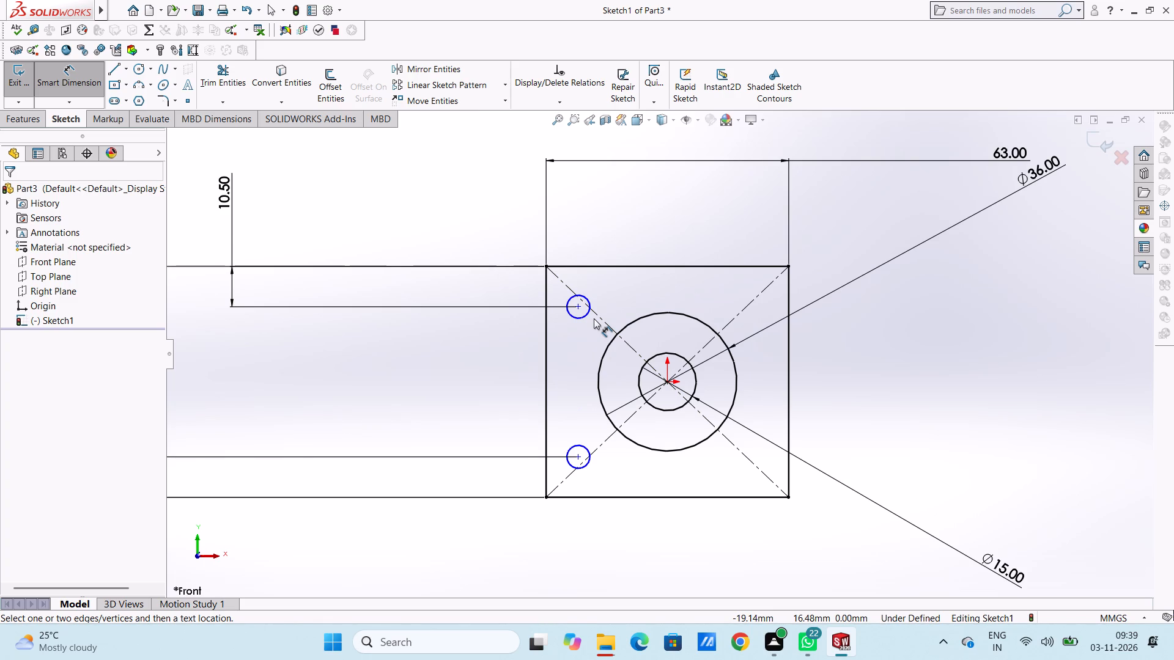
pyautogui.scroll(-2, 555, 320)
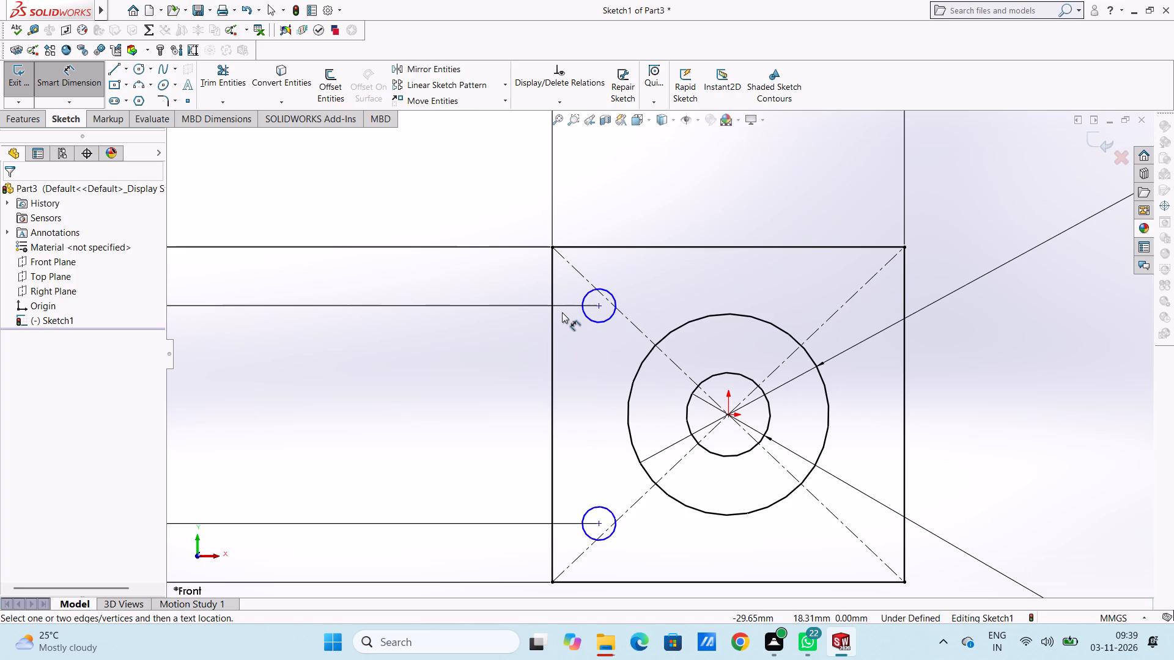
pyautogui.click(554, 314)
pyautogui.click(597, 304)
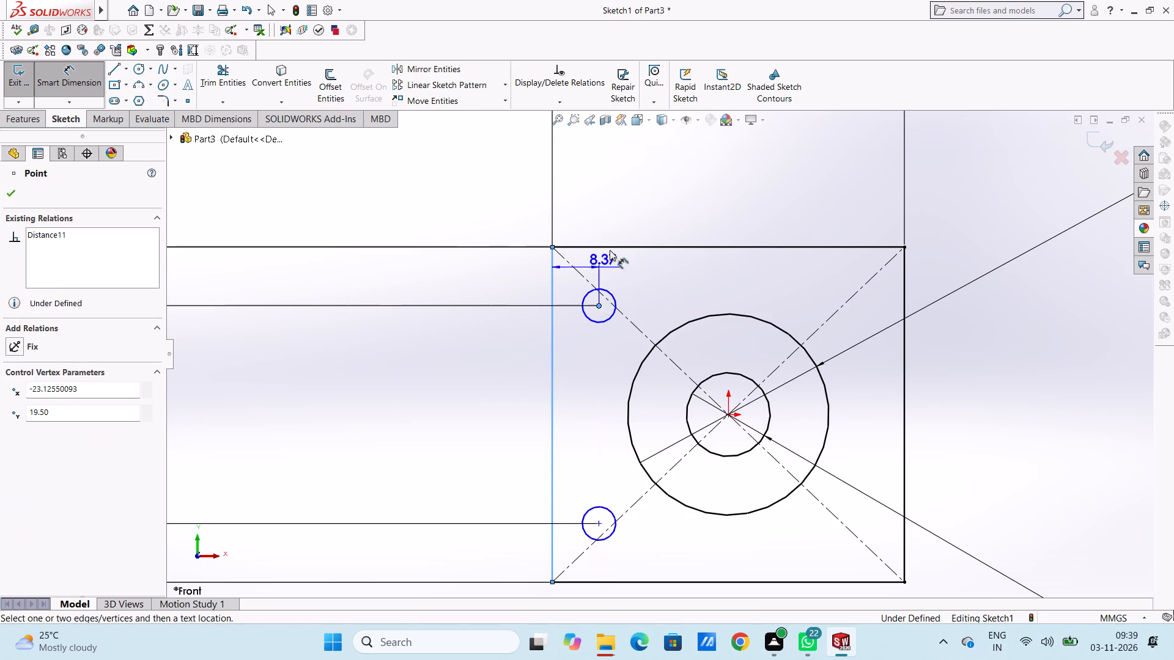
pyautogui.scroll(1, 618, 203)
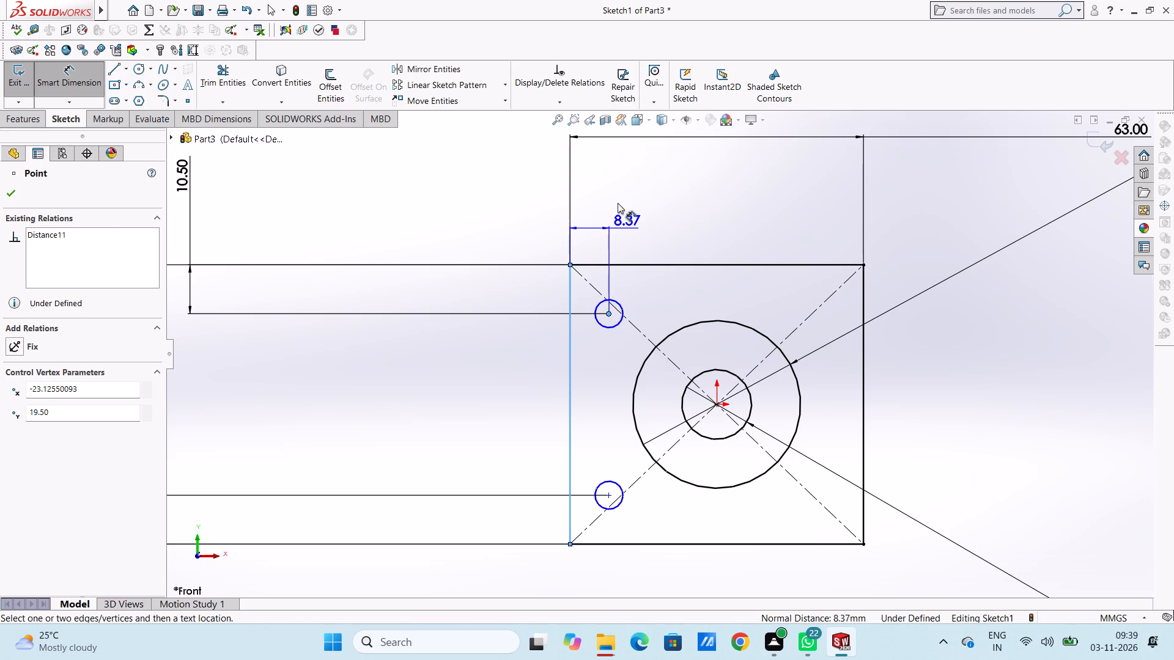
pyautogui.scroll(4, 618, 203)
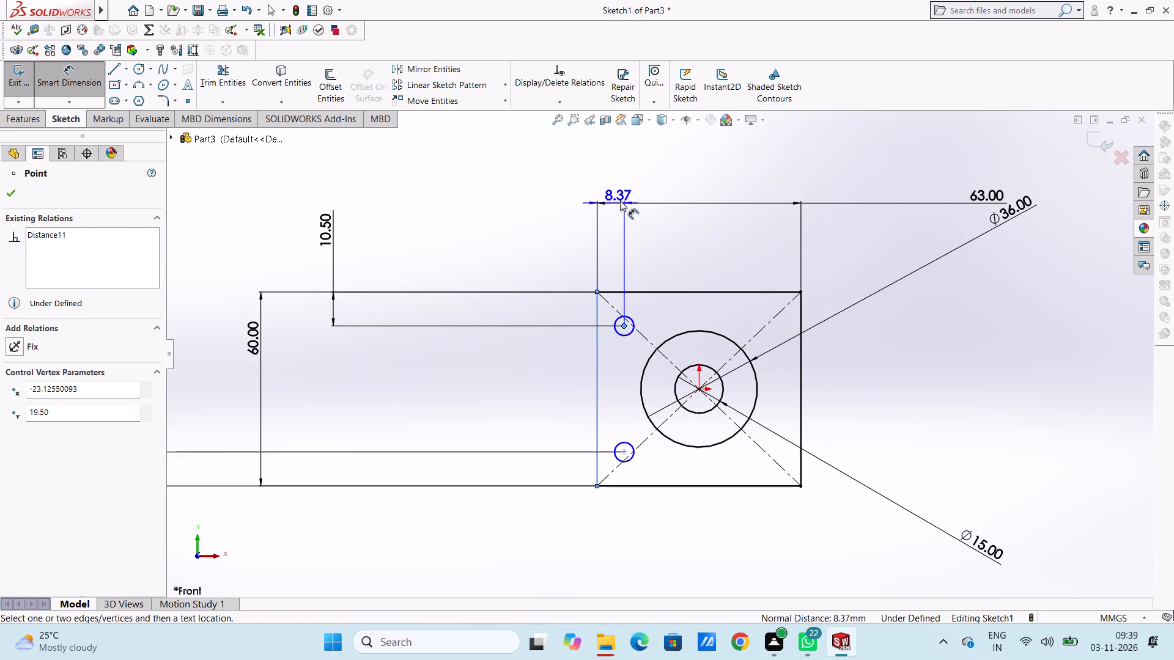
pyautogui.click(711, 158)
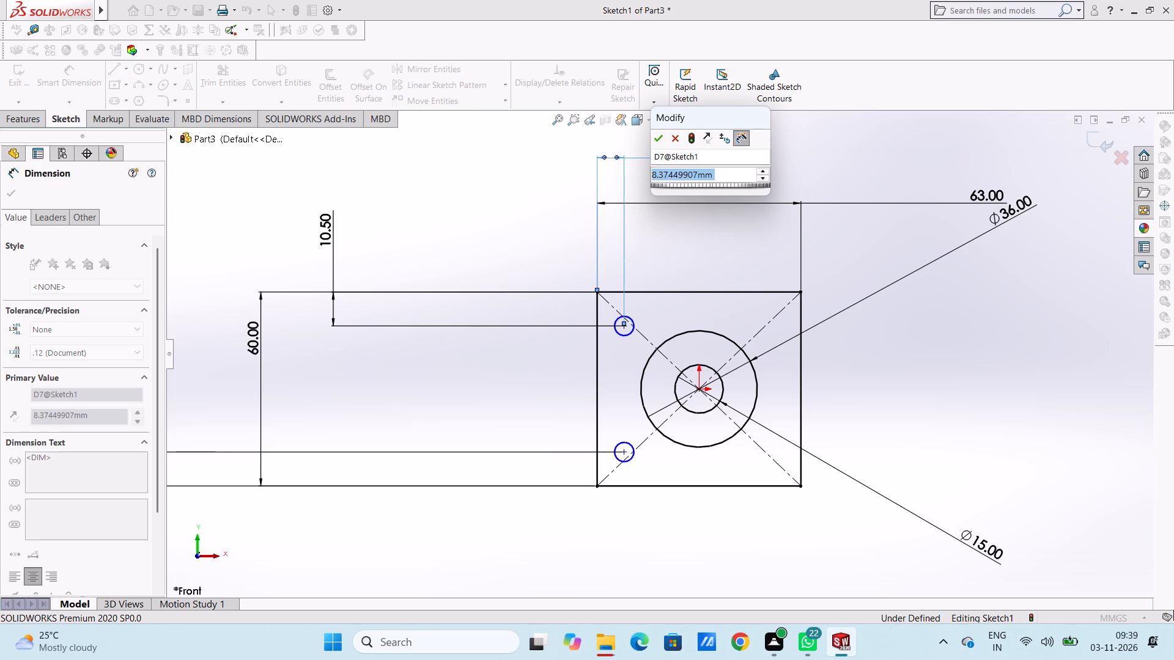
pyautogui.write('1.5')
pyautogui.press('Return')
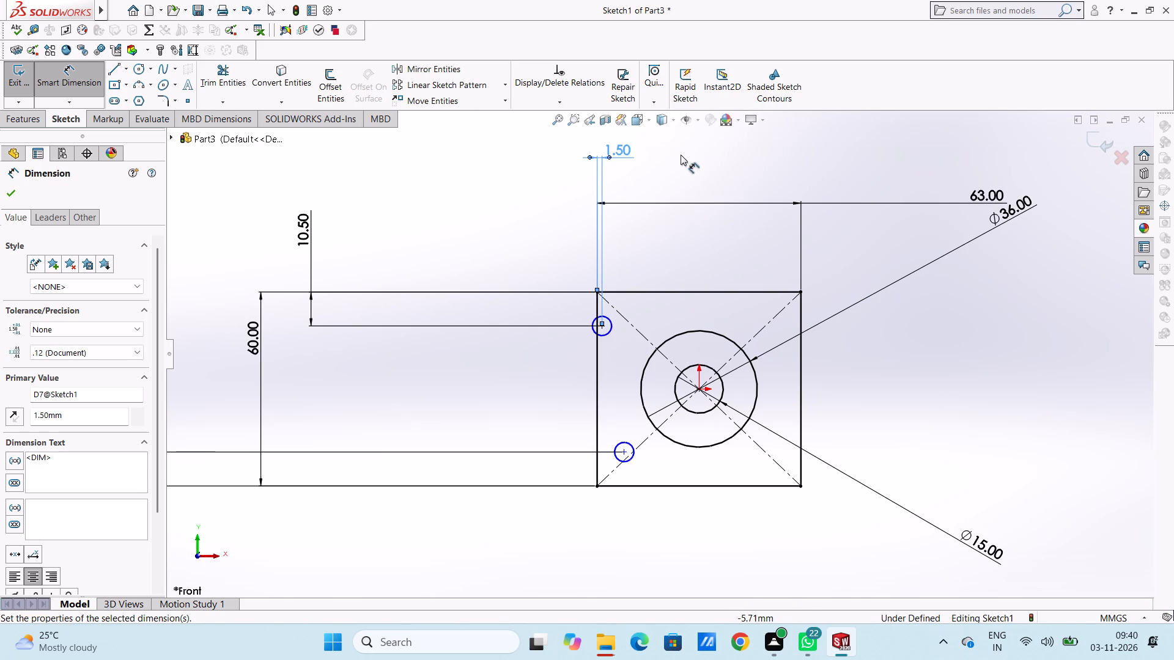
# Set the upper small circle's horizontal distance from the rectangle's left edge to 4.5 mm.
pyautogui.scroll(2, 681, 155)
pyautogui.scroll(-3, 673, 359)
pyautogui.scroll(3, 655, 207)
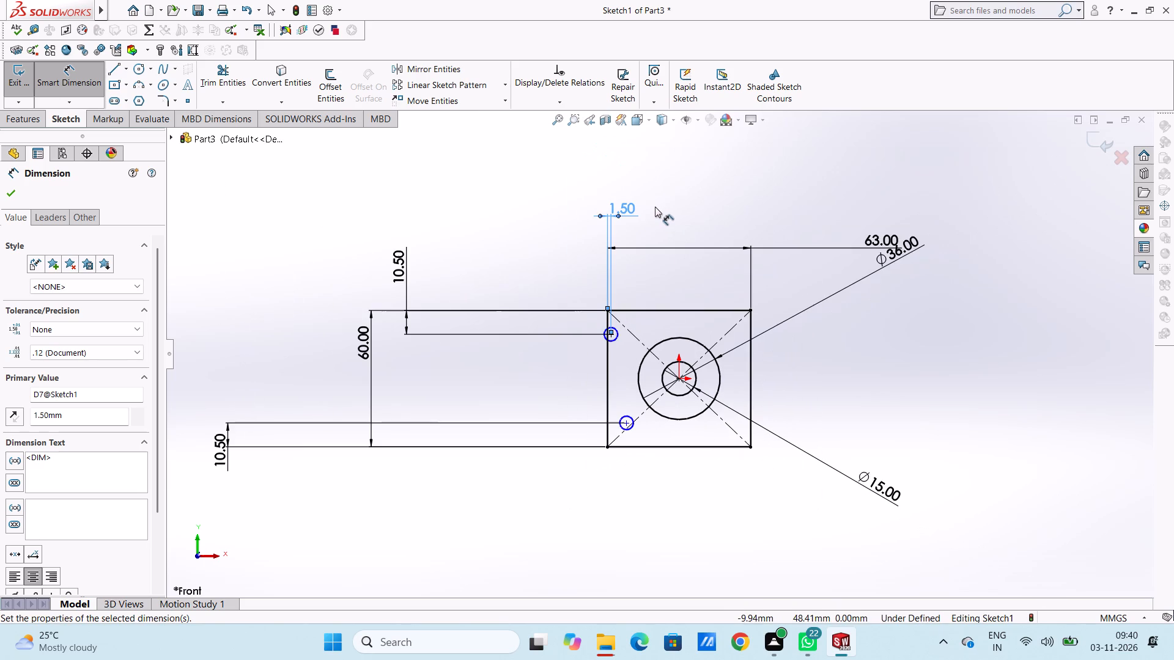
pyautogui.doubleClick(625, 207)
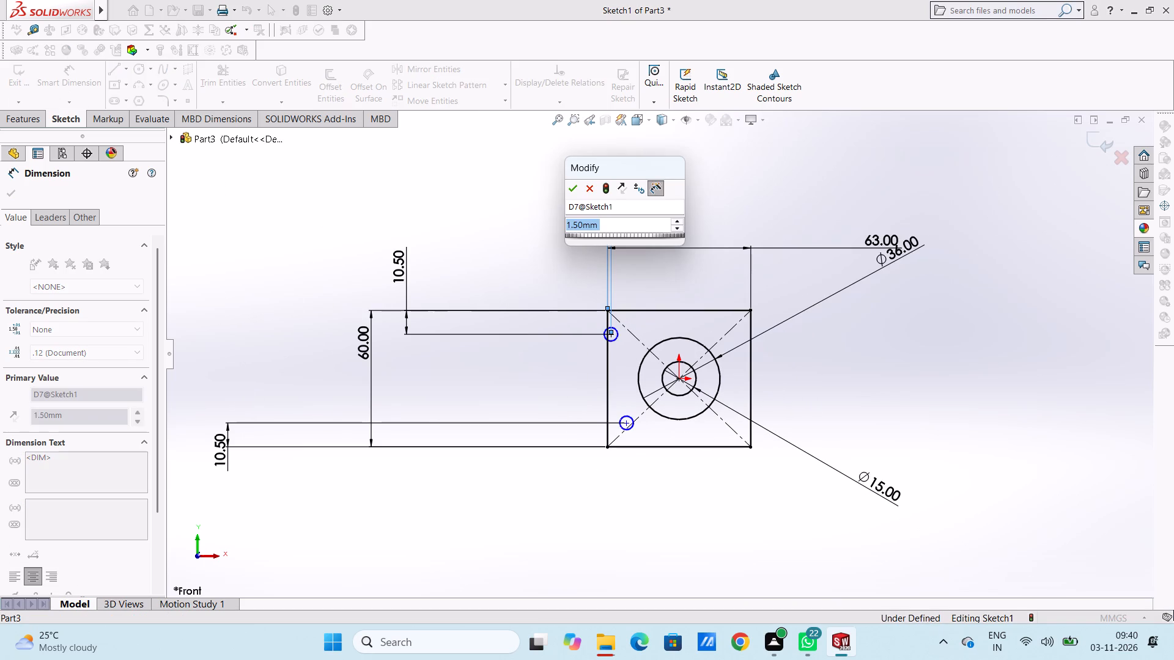
pyautogui.write('4.5')
pyautogui.press('Return')
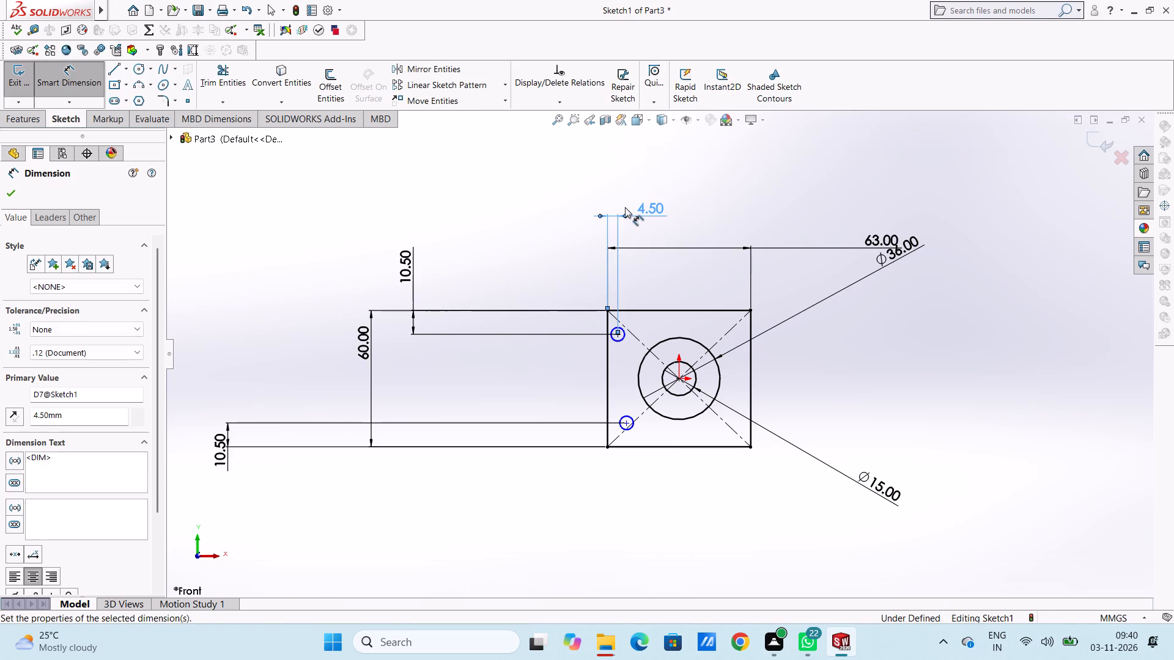
pyautogui.click(504, 228)
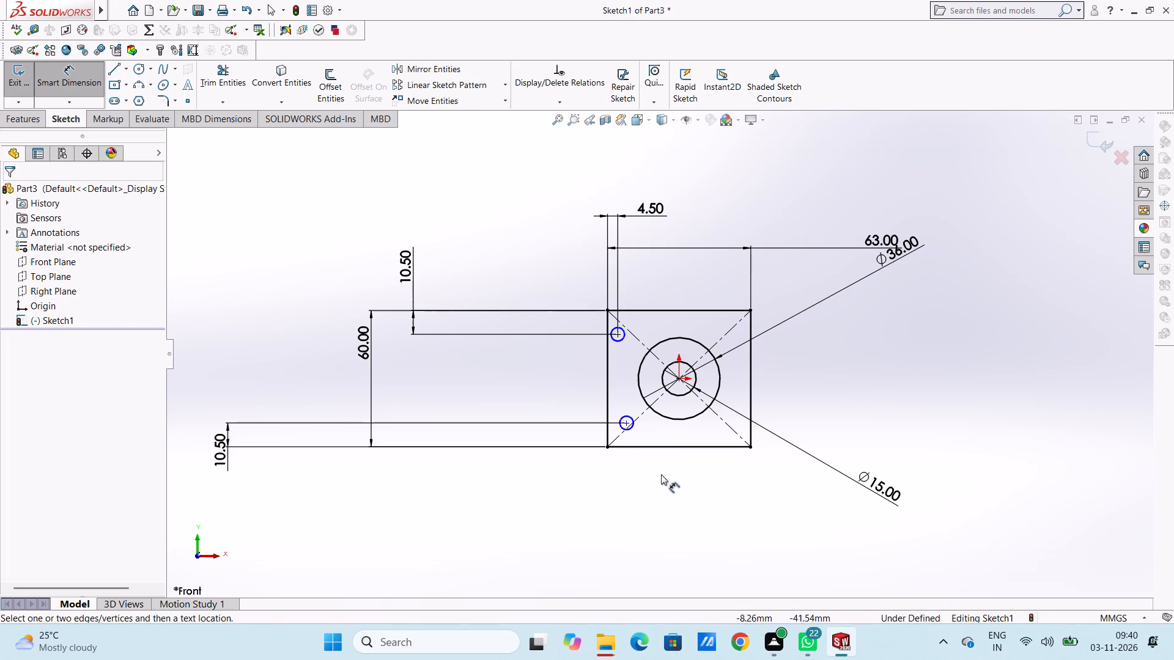
# Dimension the lower small circle's center from the rectangle's left edge and set the distance to 4.5 mm.
pyautogui.scroll(-4, 662, 475)
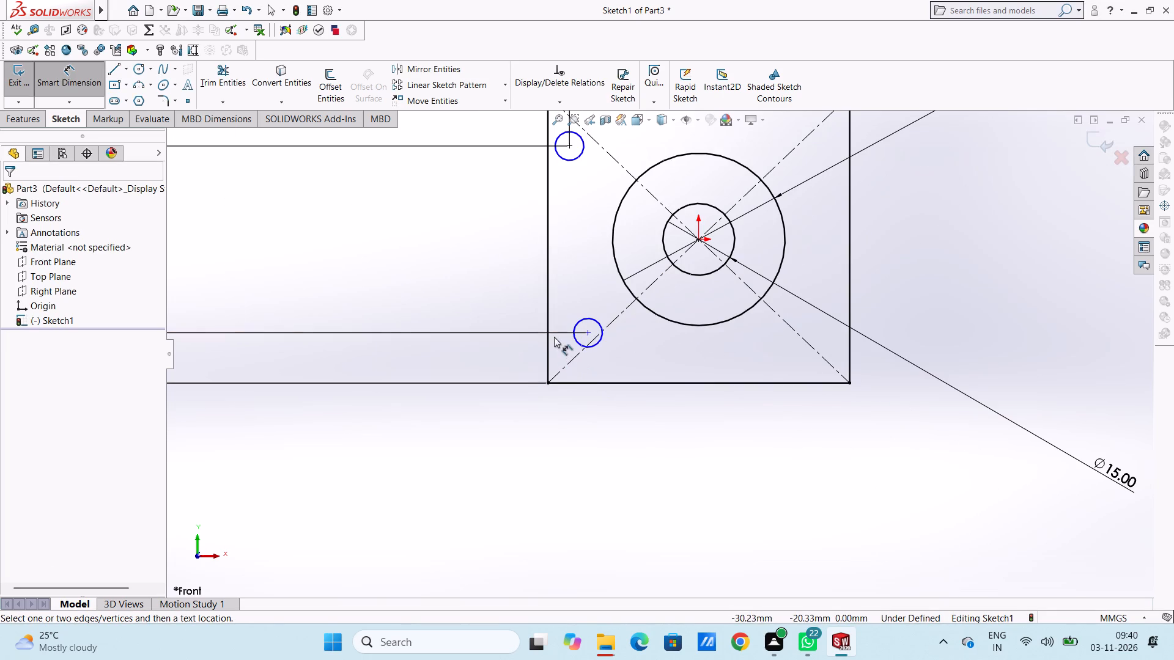
pyautogui.click(549, 337)
pyautogui.click(588, 329)
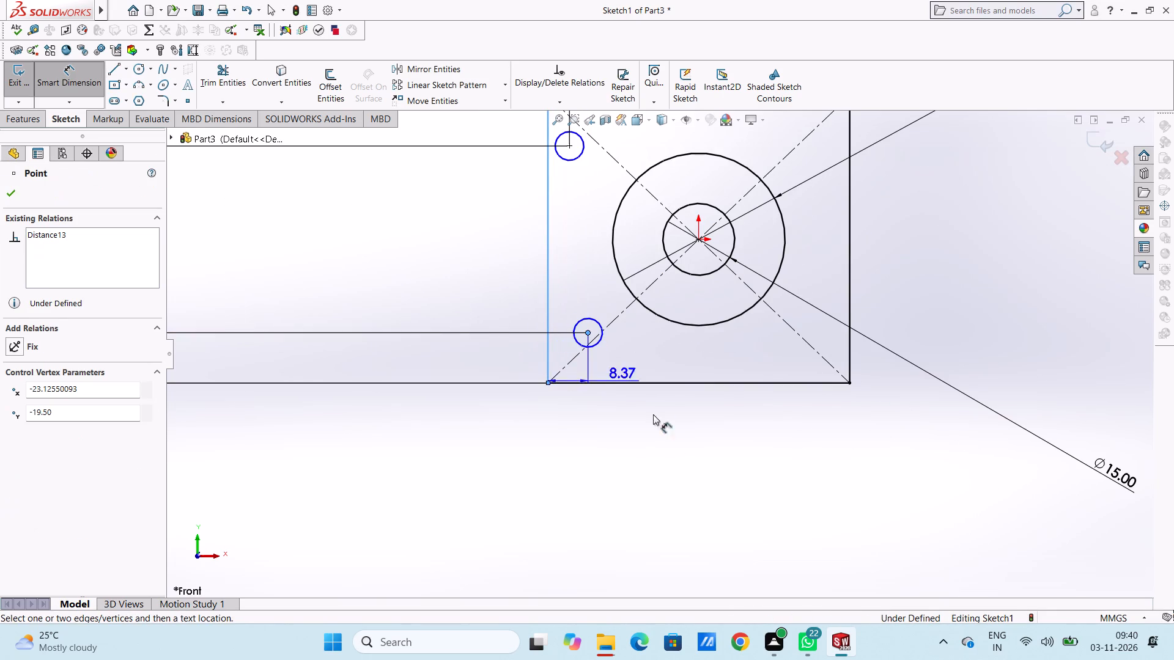
pyautogui.click(869, 505)
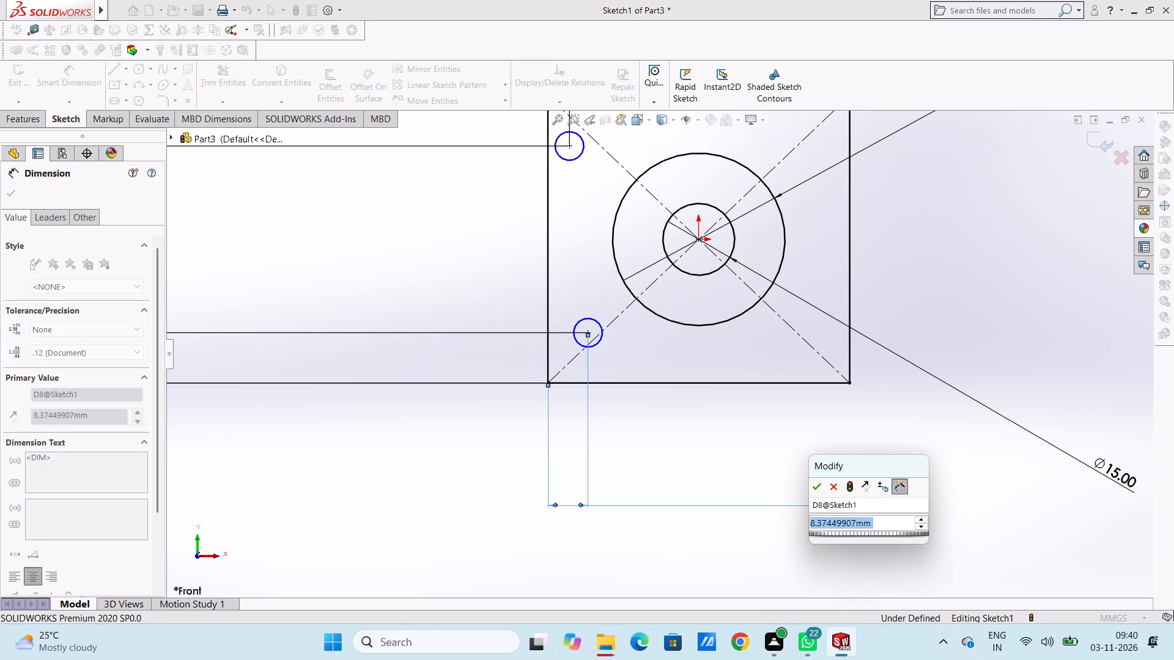
pyautogui.write('4.5')
pyautogui.press('Return')
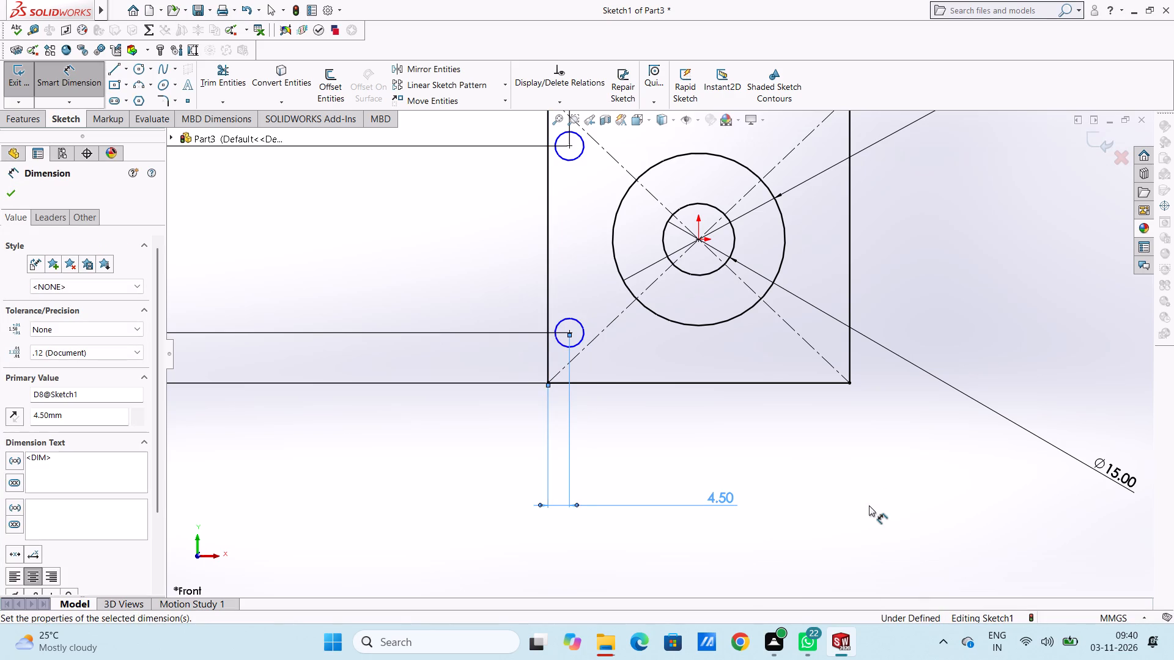
pyautogui.click(722, 436)
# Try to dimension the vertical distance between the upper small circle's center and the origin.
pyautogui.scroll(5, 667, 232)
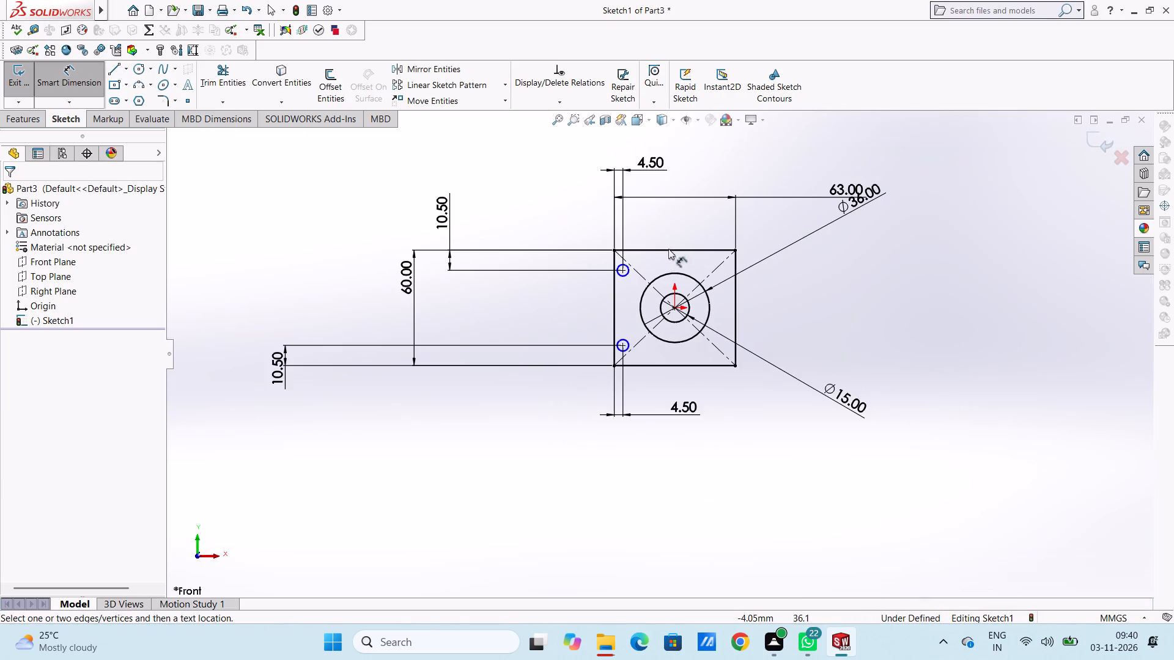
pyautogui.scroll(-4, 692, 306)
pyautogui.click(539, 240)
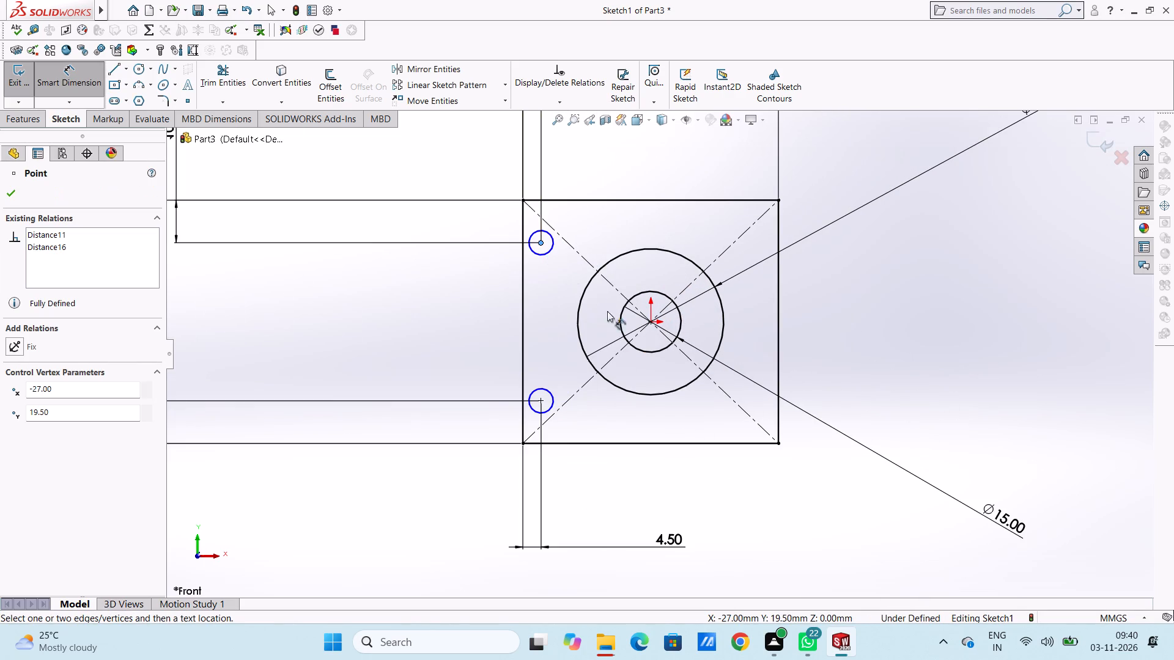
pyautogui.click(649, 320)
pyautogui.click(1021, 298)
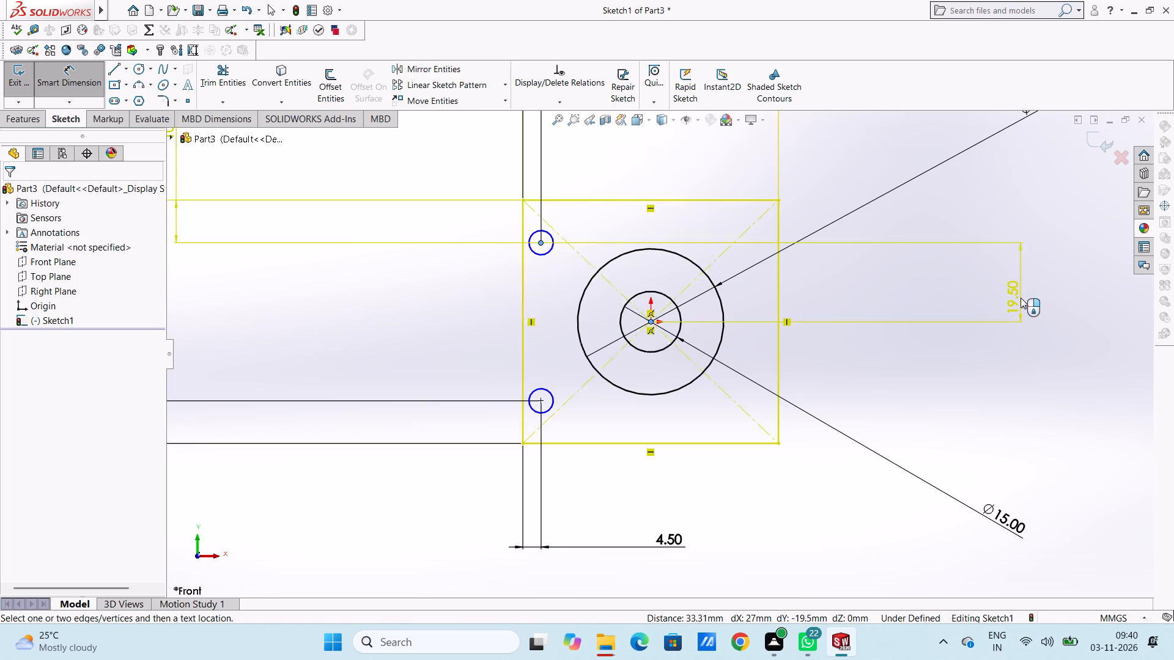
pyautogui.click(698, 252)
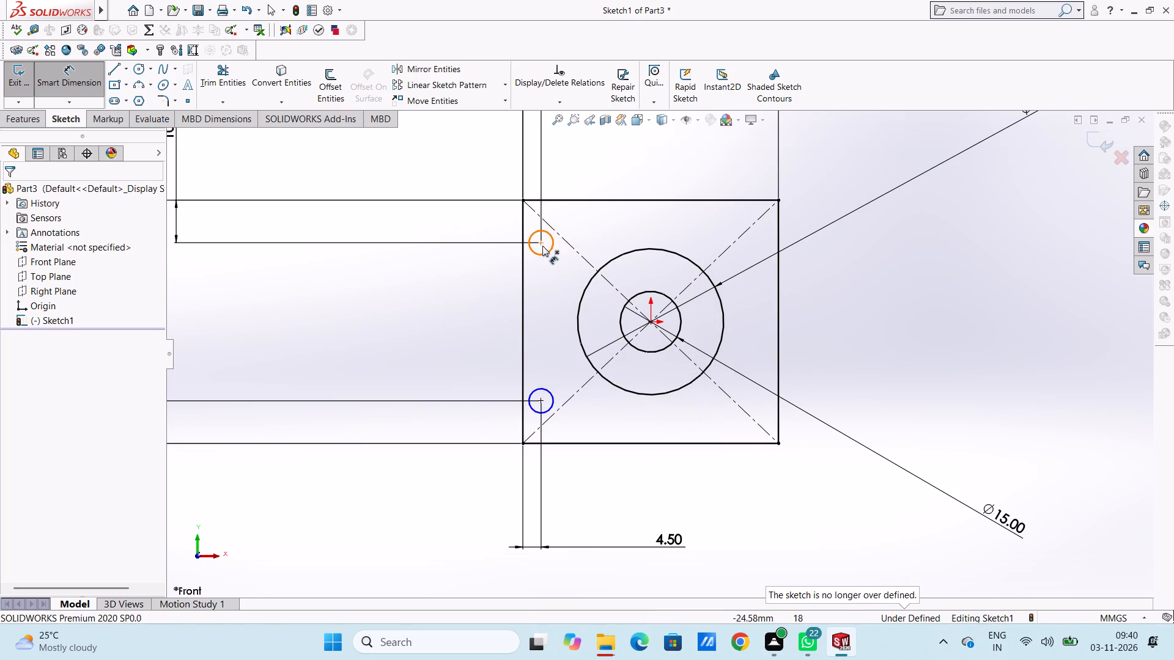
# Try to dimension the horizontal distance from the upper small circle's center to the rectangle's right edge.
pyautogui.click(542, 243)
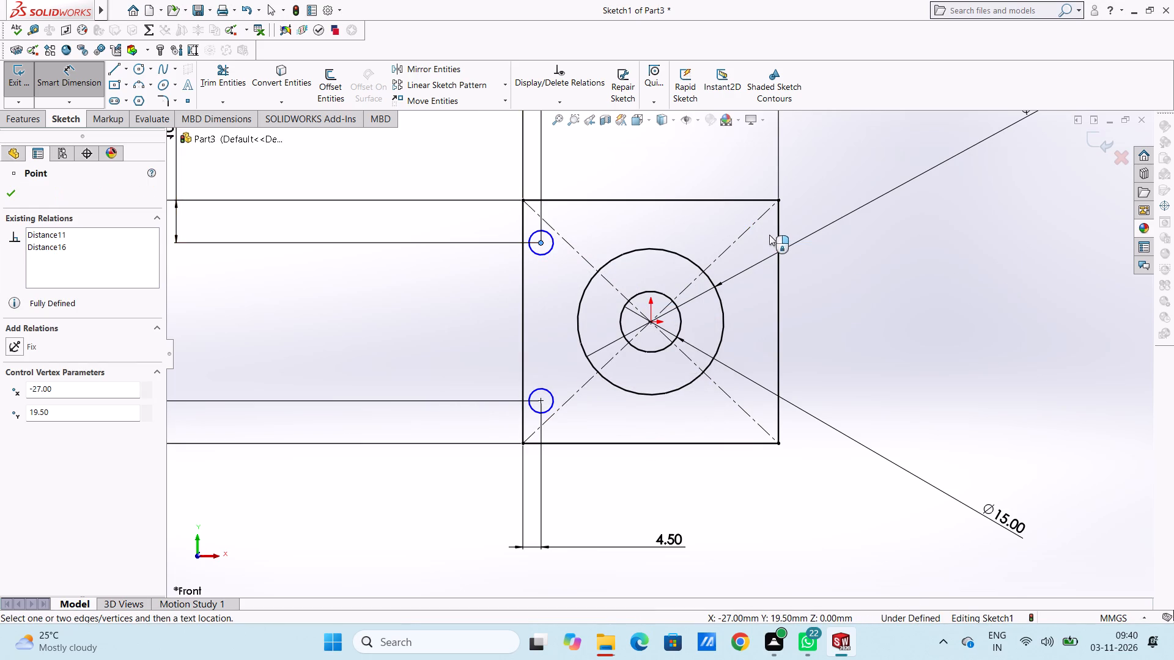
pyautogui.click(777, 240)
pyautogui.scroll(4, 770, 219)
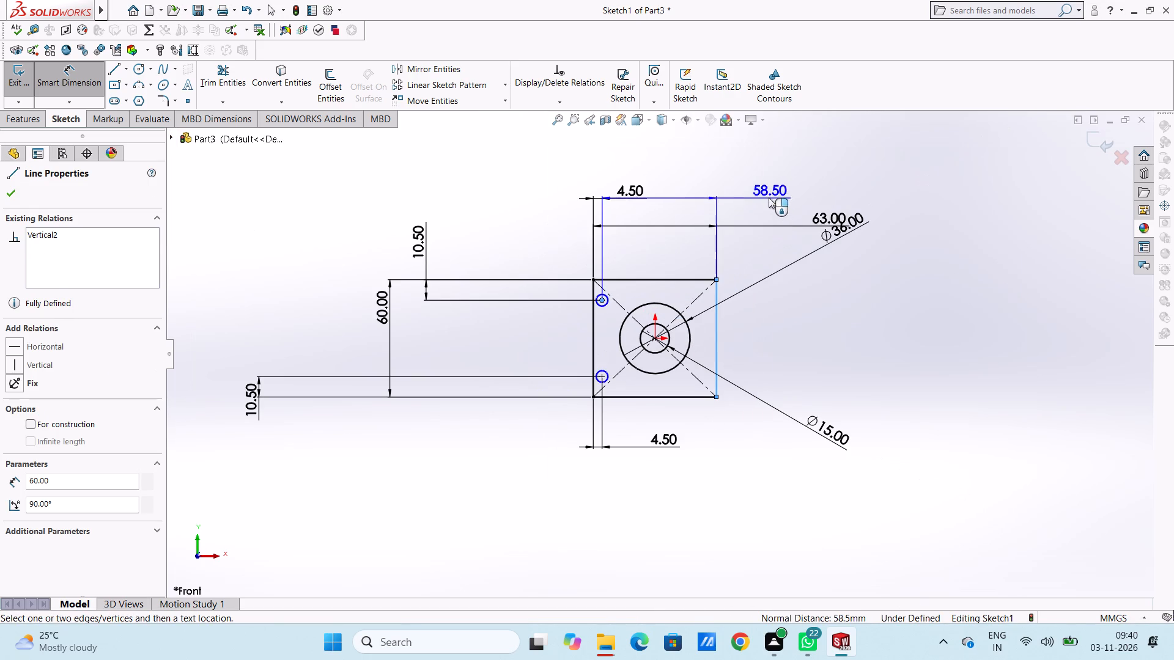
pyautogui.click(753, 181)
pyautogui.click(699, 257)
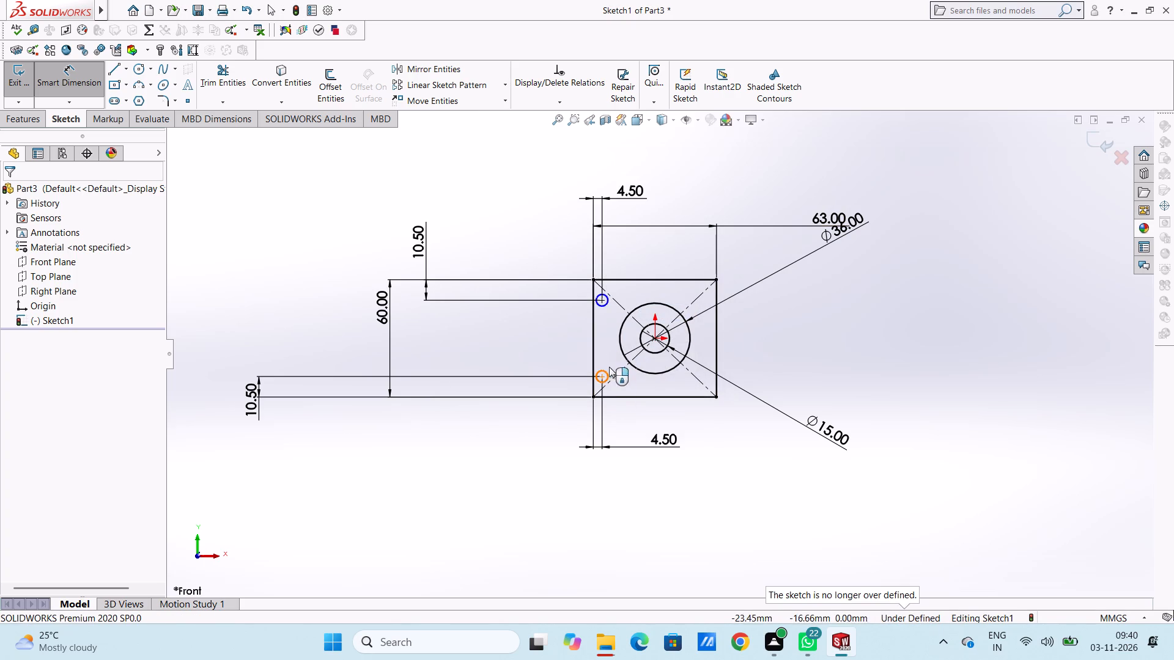
# Dimension the lower small circle's diameter at 6 mm.
pyautogui.click(606, 368)
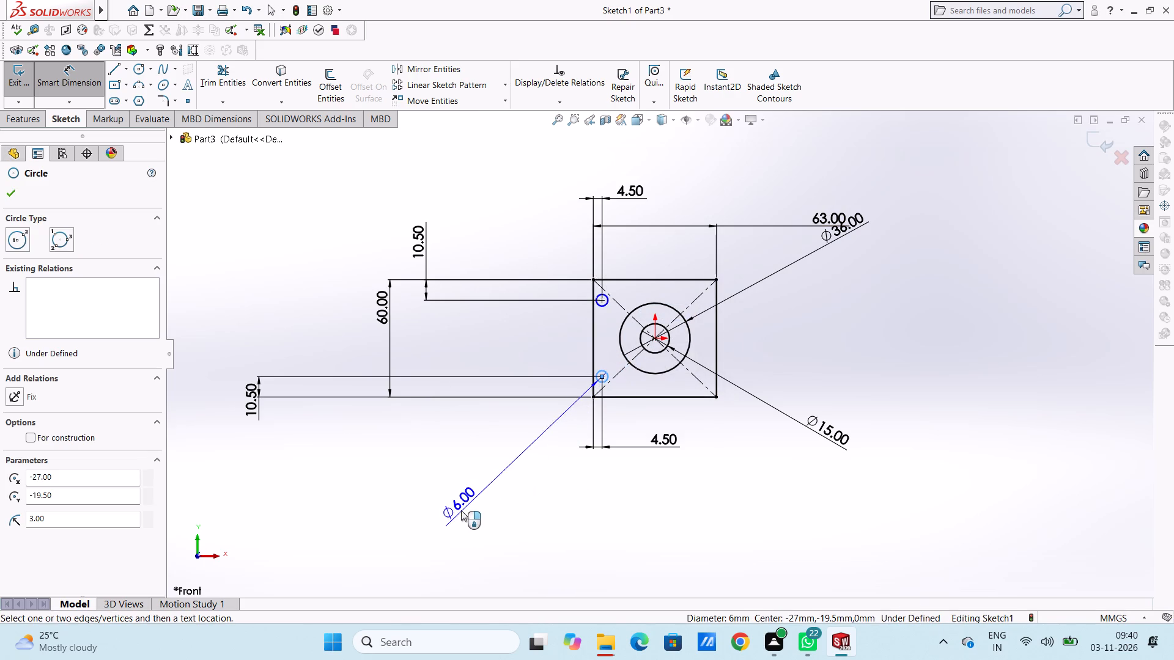
pyautogui.click(459, 511)
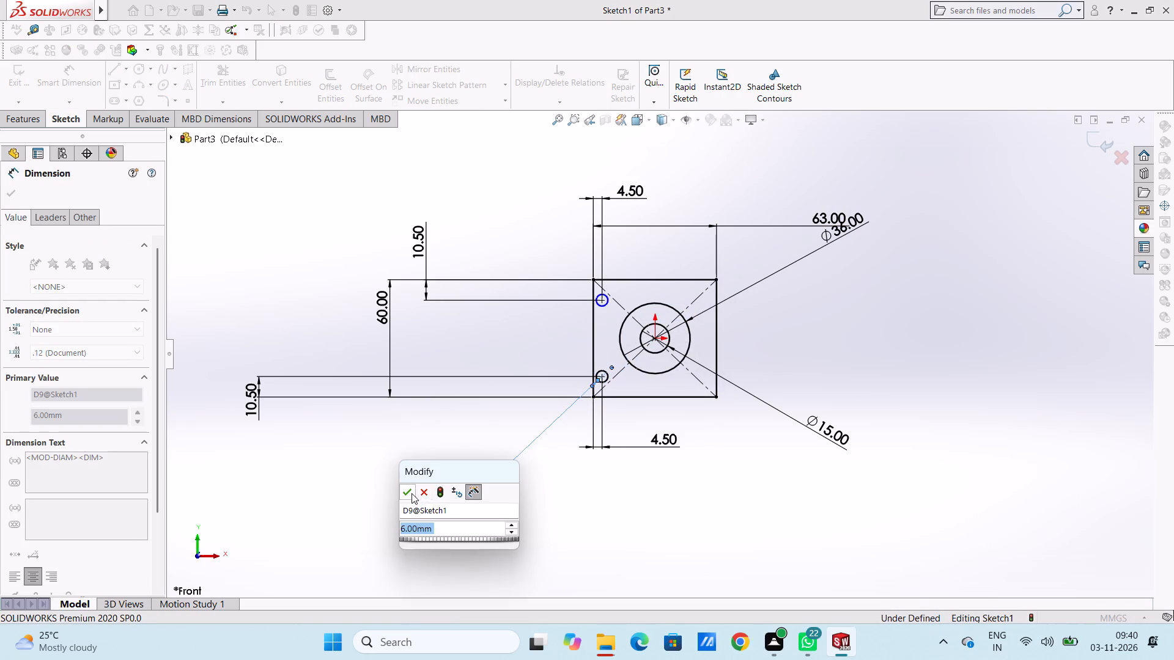
pyautogui.click(412, 493)
pyautogui.click(409, 469)
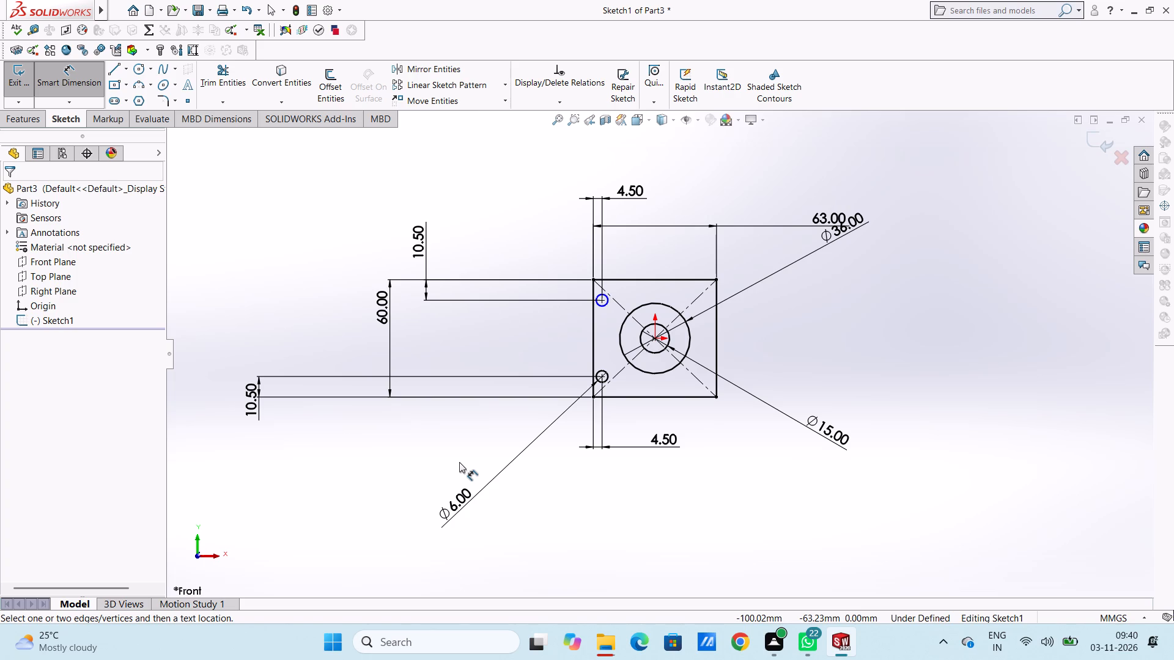
# Dimension the upper small circle's diameter at 6 mm.
pyautogui.scroll(-4, 641, 274)
pyautogui.click(574, 359)
pyautogui.scroll(3, 761, 261)
pyautogui.click(796, 218)
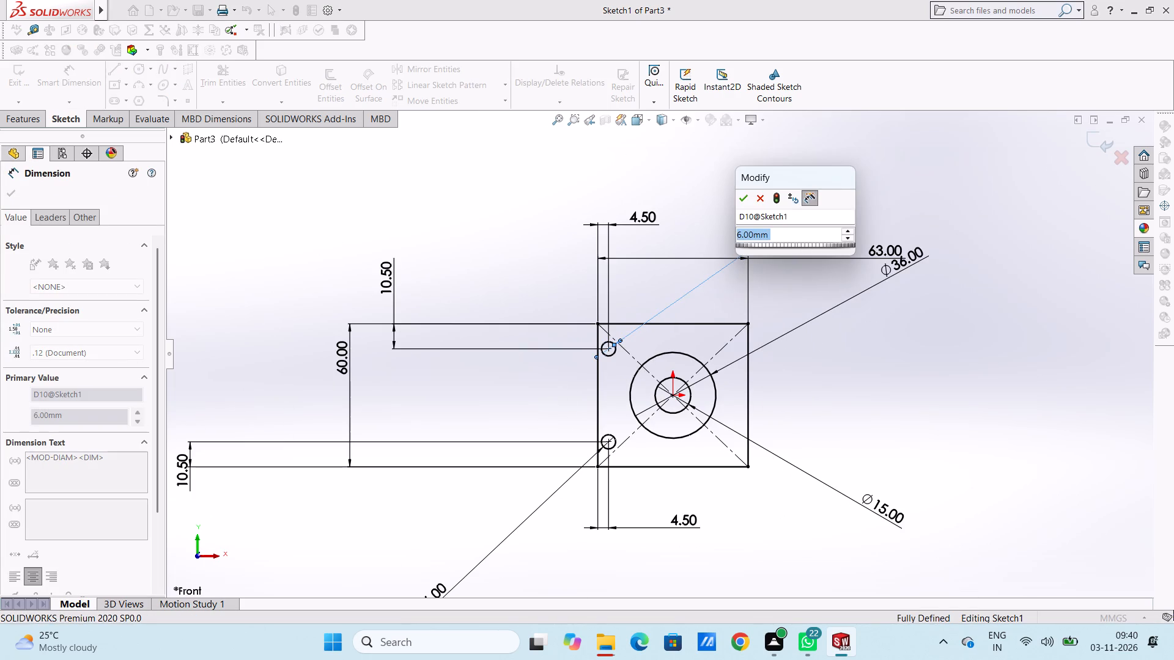
pyautogui.click(745, 198)
pyautogui.click(737, 206)
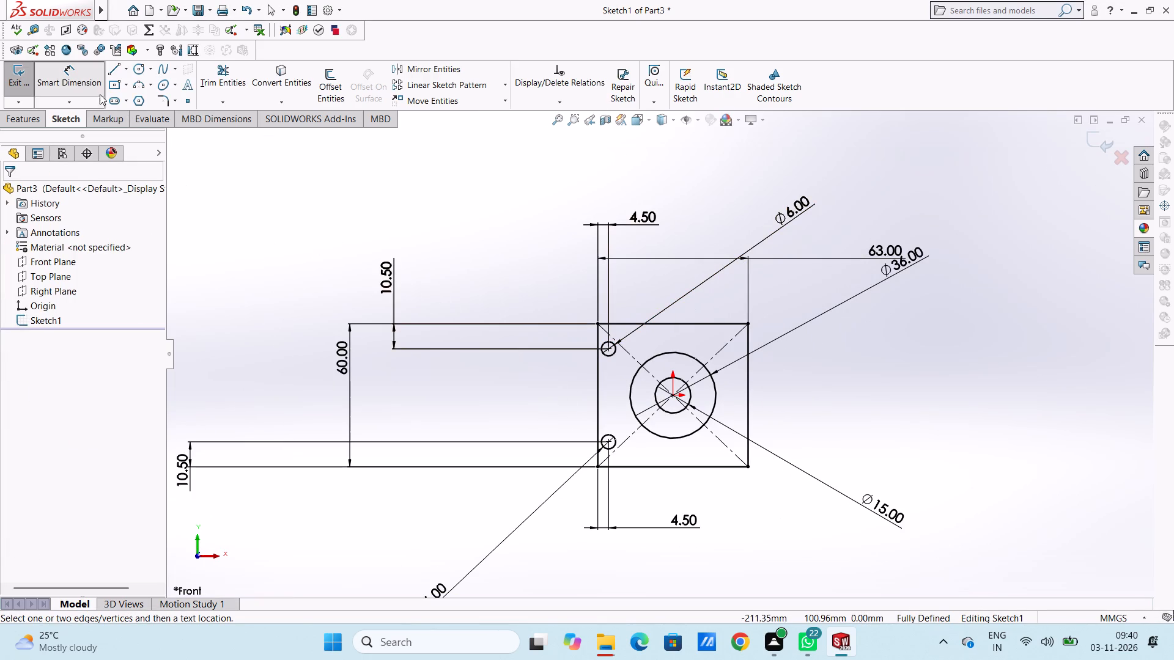
# Sketch three connected lines from the upper small circle's top past the rectangle's left edge and back to its bottom, about 6.7 mm wide.
pyautogui.click(83, 80)
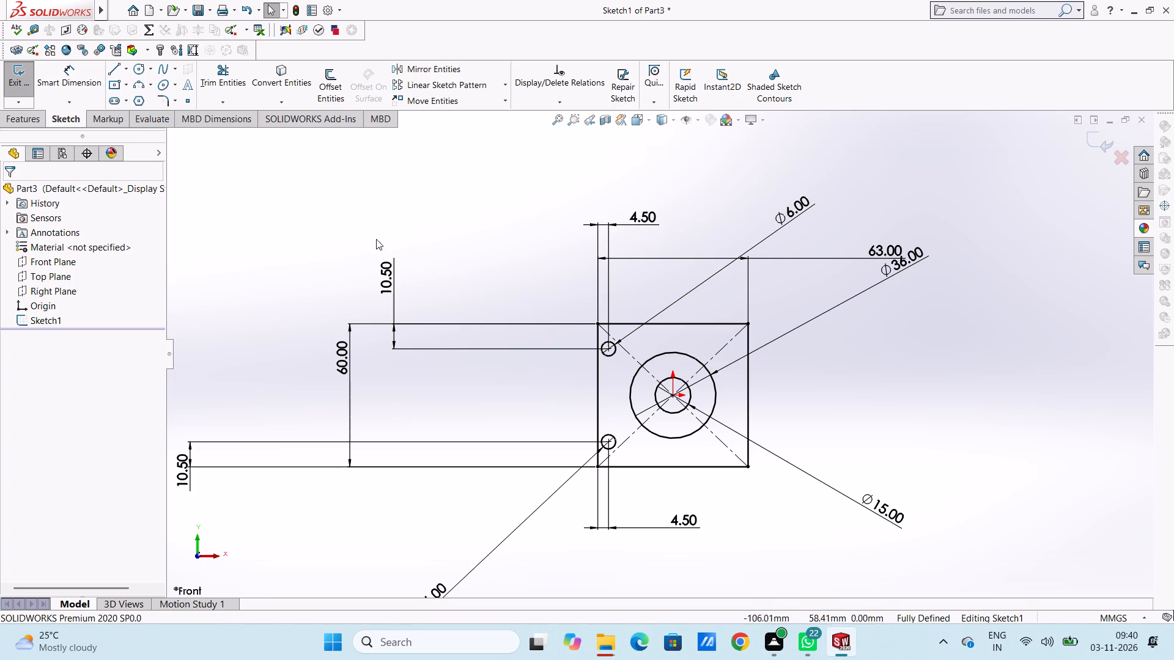
pyautogui.click(117, 75)
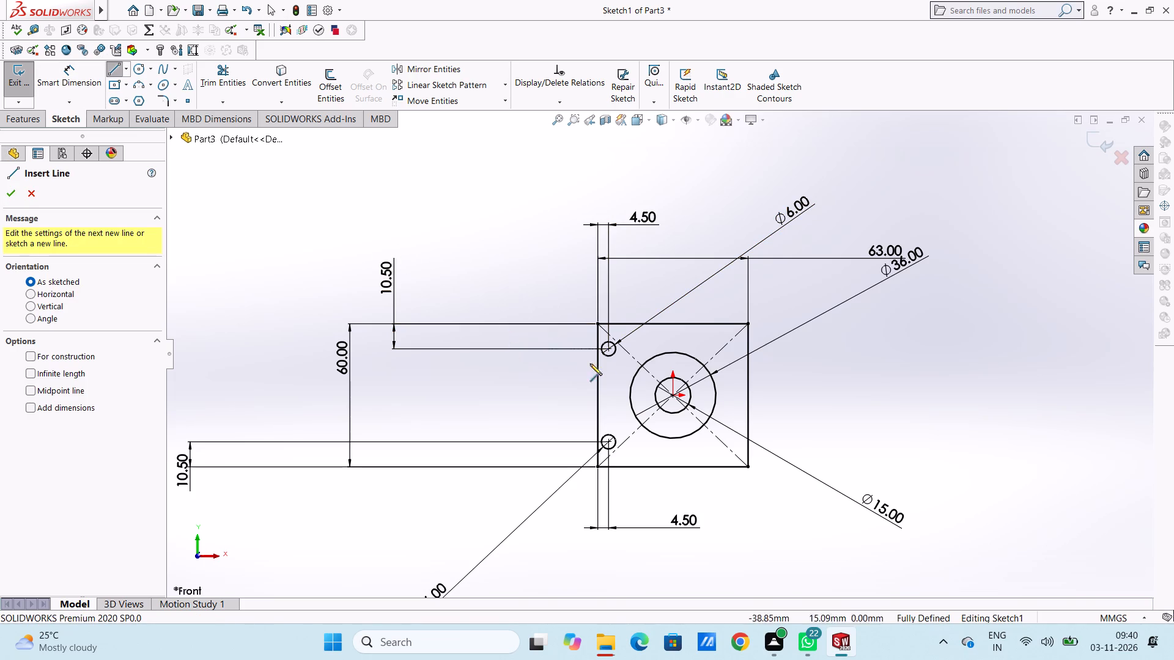
pyautogui.scroll(-5, 609, 375)
pyautogui.scroll(-4, 637, 271)
pyautogui.click(602, 302)
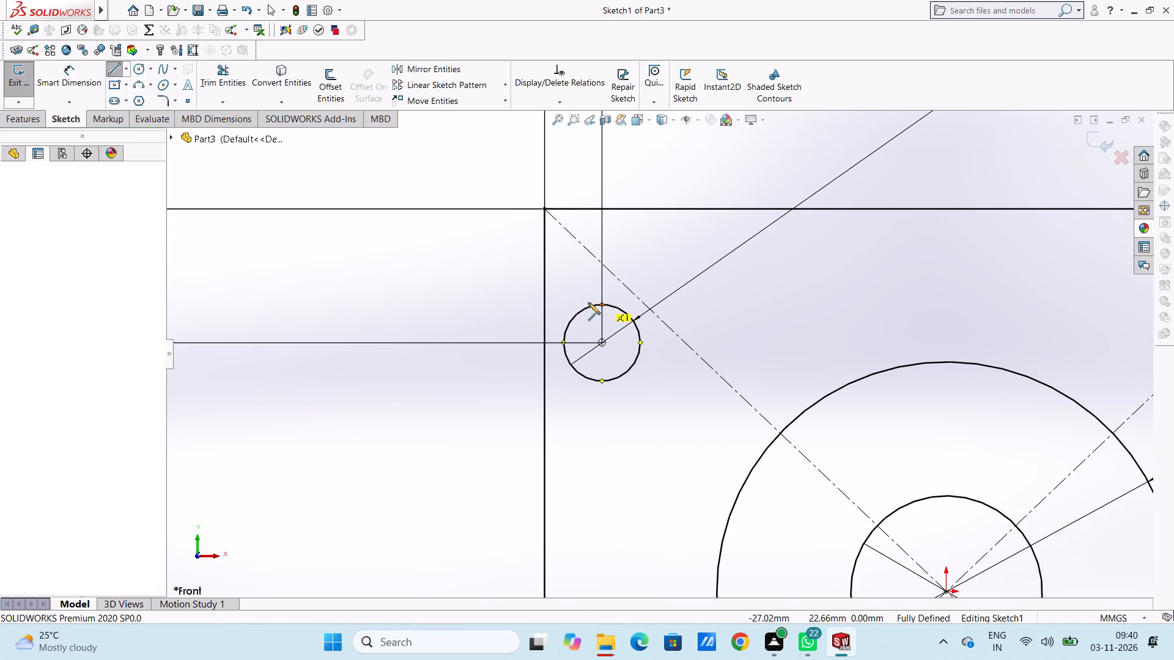
pyautogui.click(517, 304)
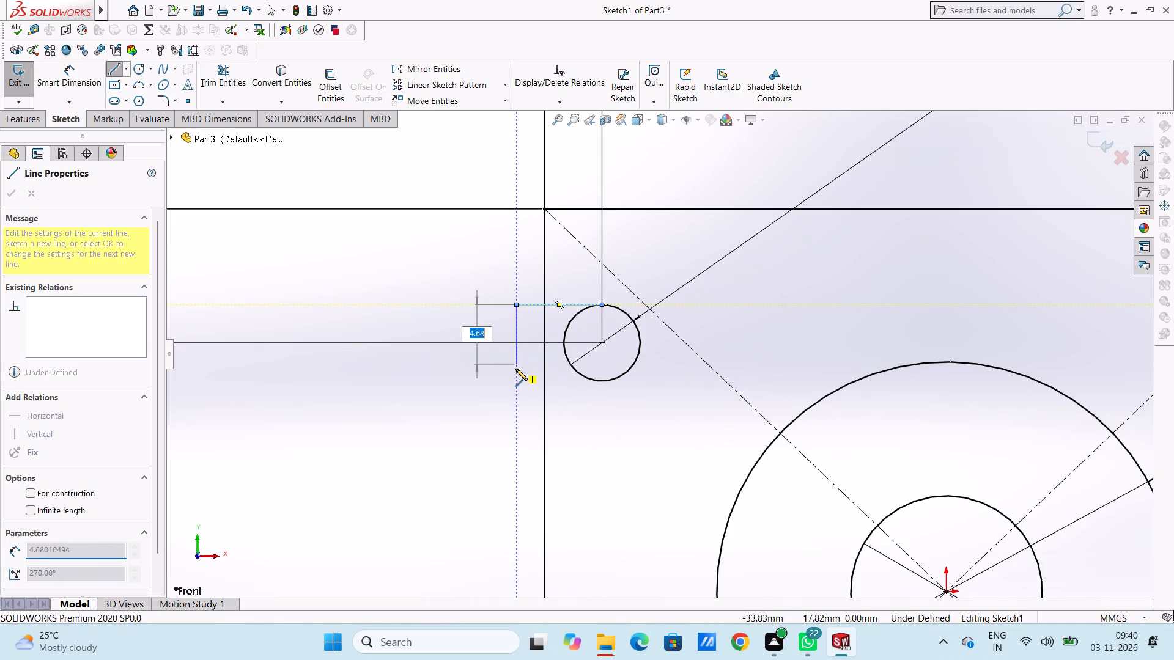
pyautogui.click(517, 384)
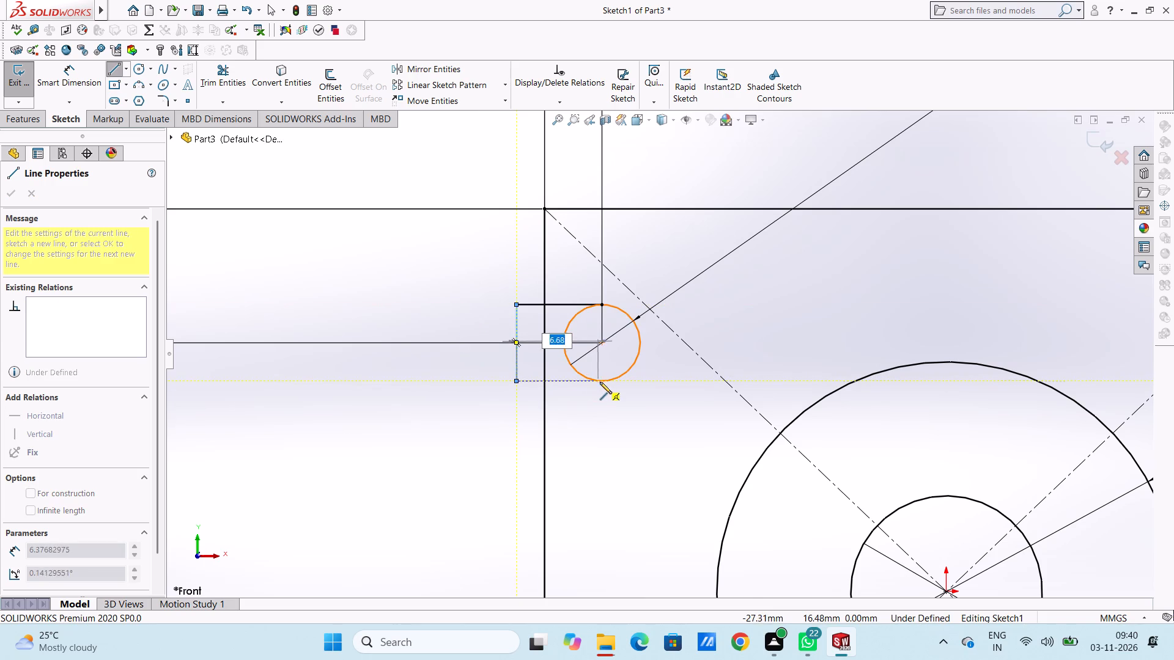
pyautogui.click(601, 383)
pyautogui.rightClick(807, 279)
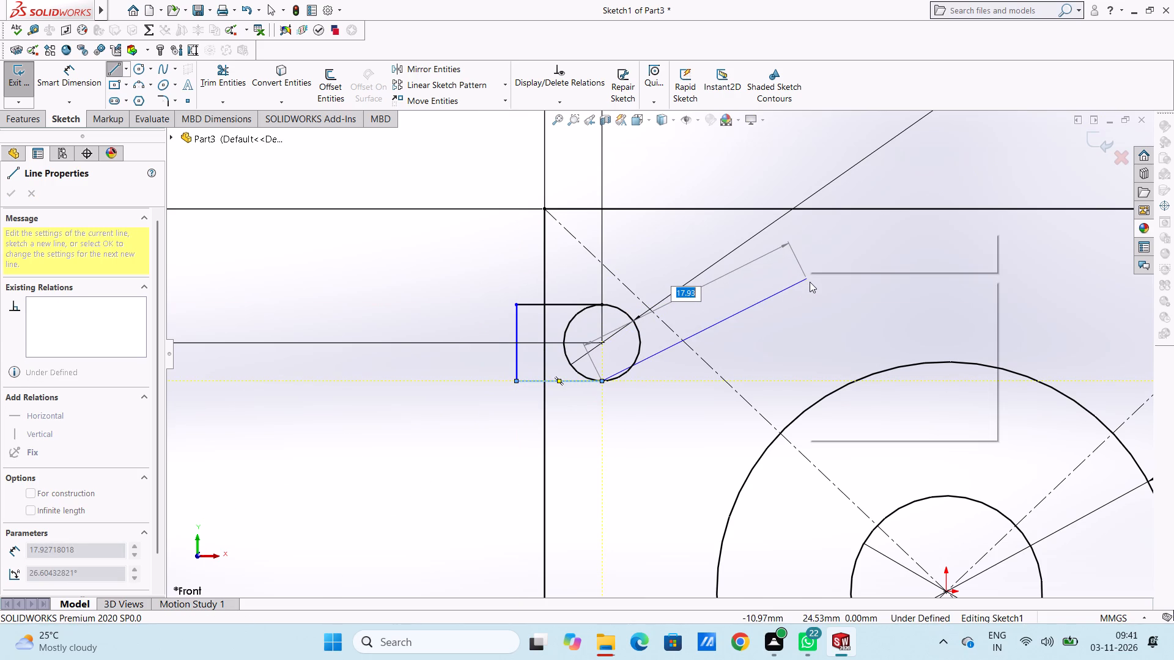
pyautogui.click(816, 285)
pyautogui.click(795, 291)
# Sketch three connected lines from the lower small circle's top past the rectangle's left edge and back to its bottom, about 7.7 mm wide.
pyautogui.scroll(8, 739, 288)
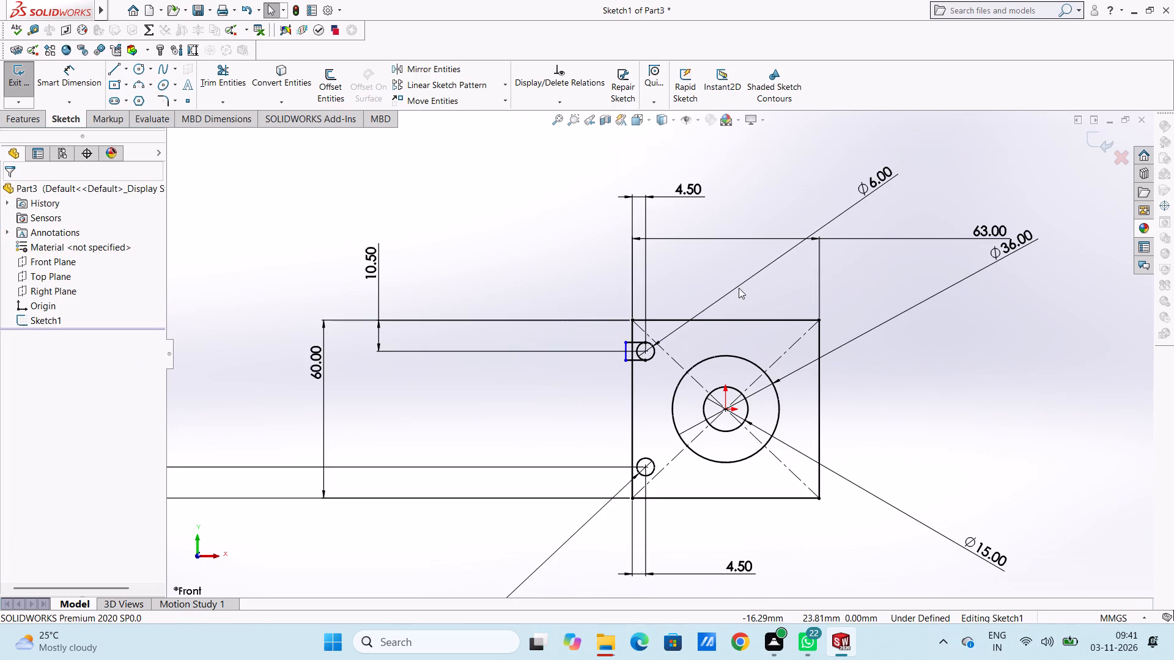
pyautogui.scroll(4, 736, 306)
pyautogui.scroll(-3, 720, 429)
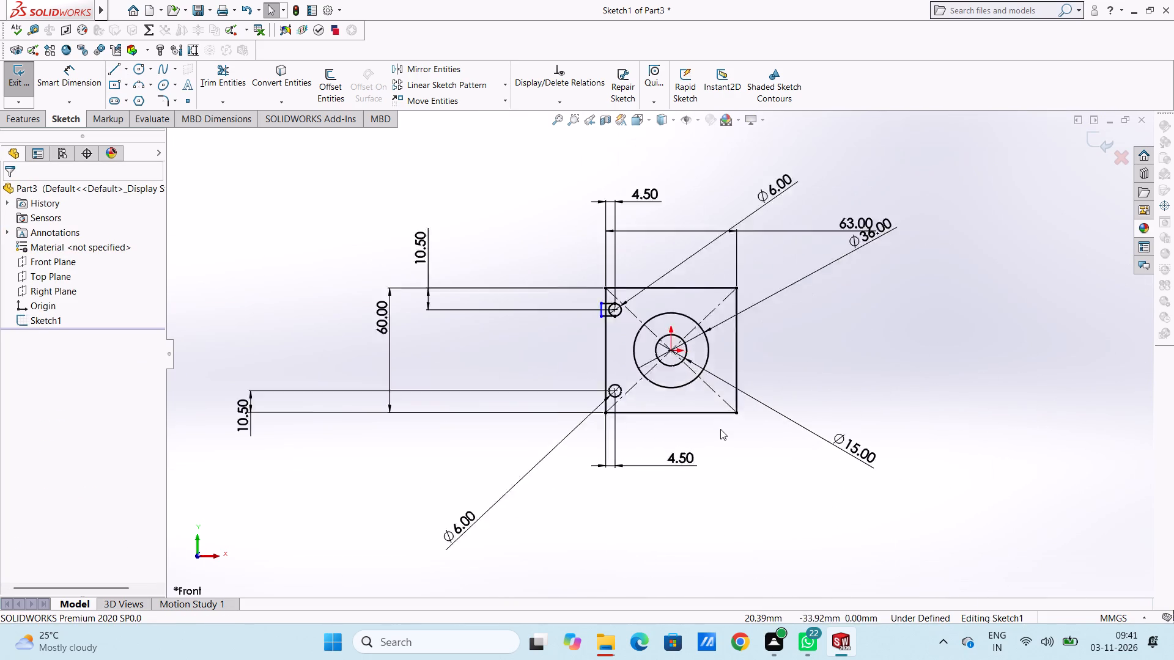
pyautogui.scroll(-1, 720, 429)
pyautogui.scroll(-3, 536, 353)
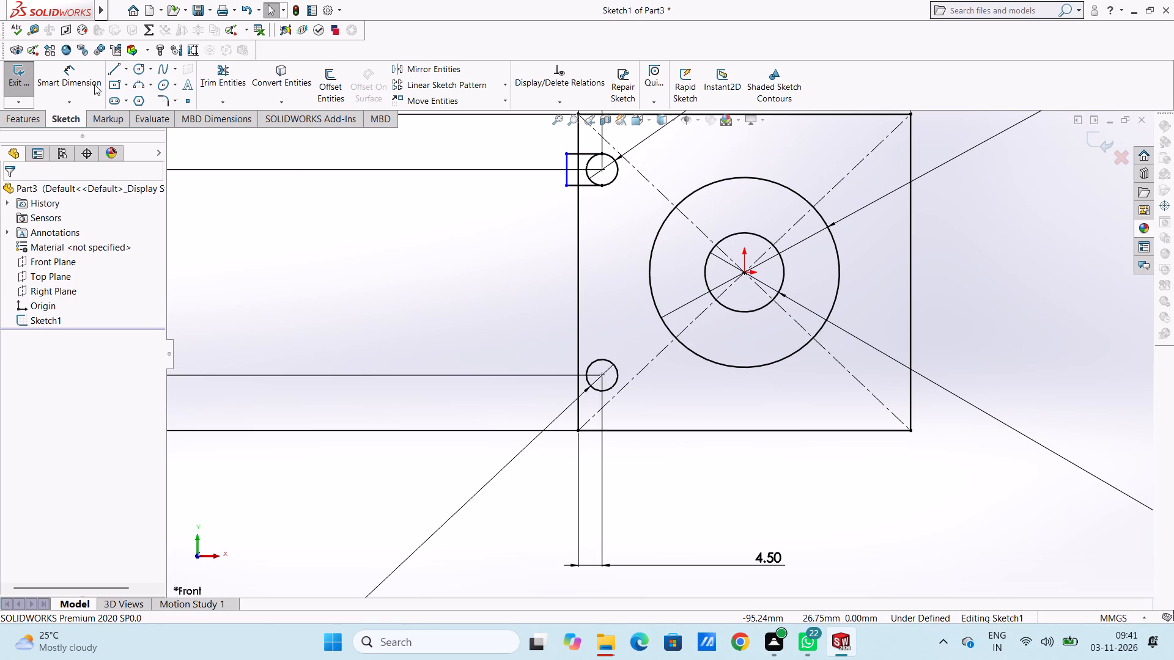
pyautogui.click(117, 70)
pyautogui.scroll(-5, 606, 366)
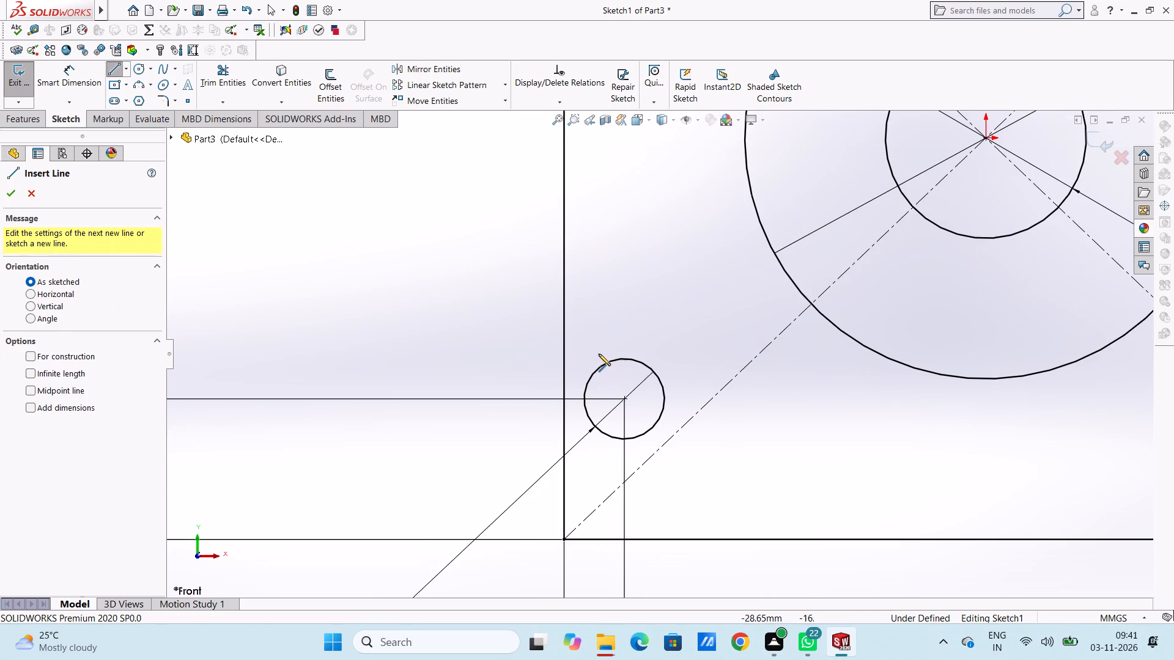
pyautogui.click(626, 358)
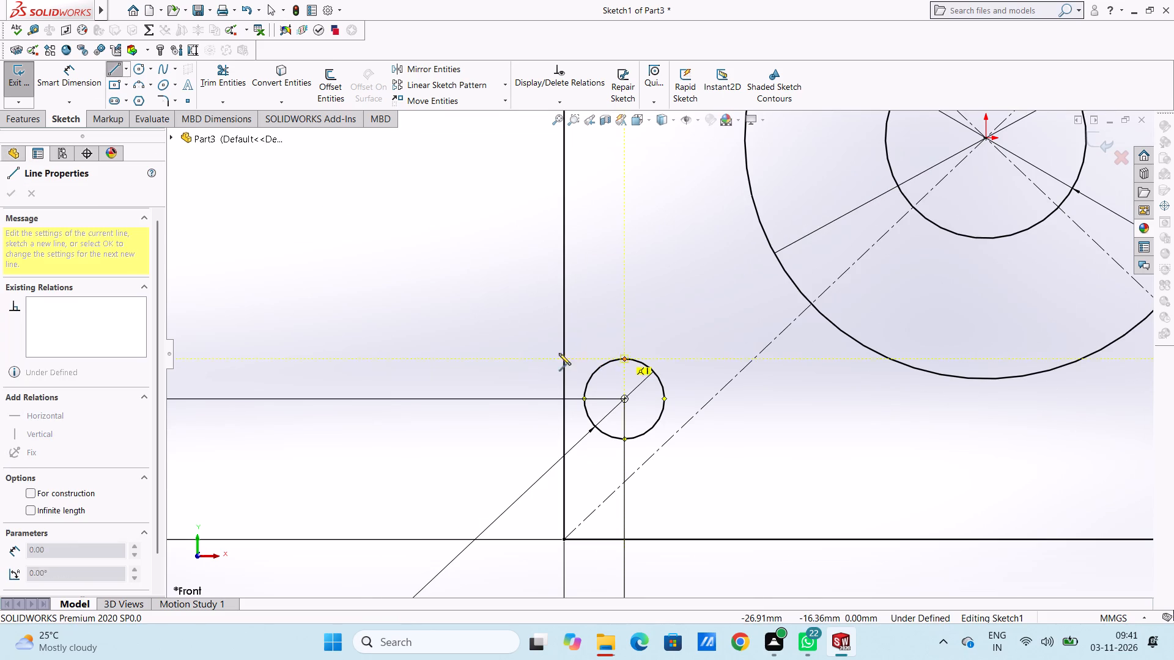
pyautogui.click(522, 357)
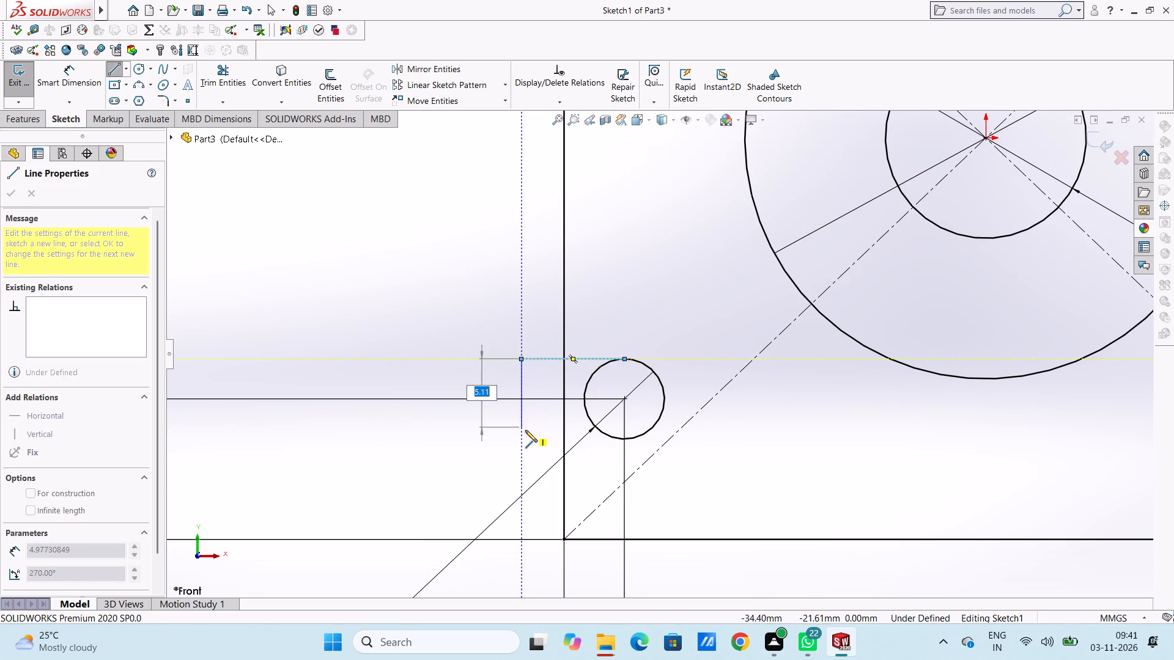
pyautogui.click(525, 439)
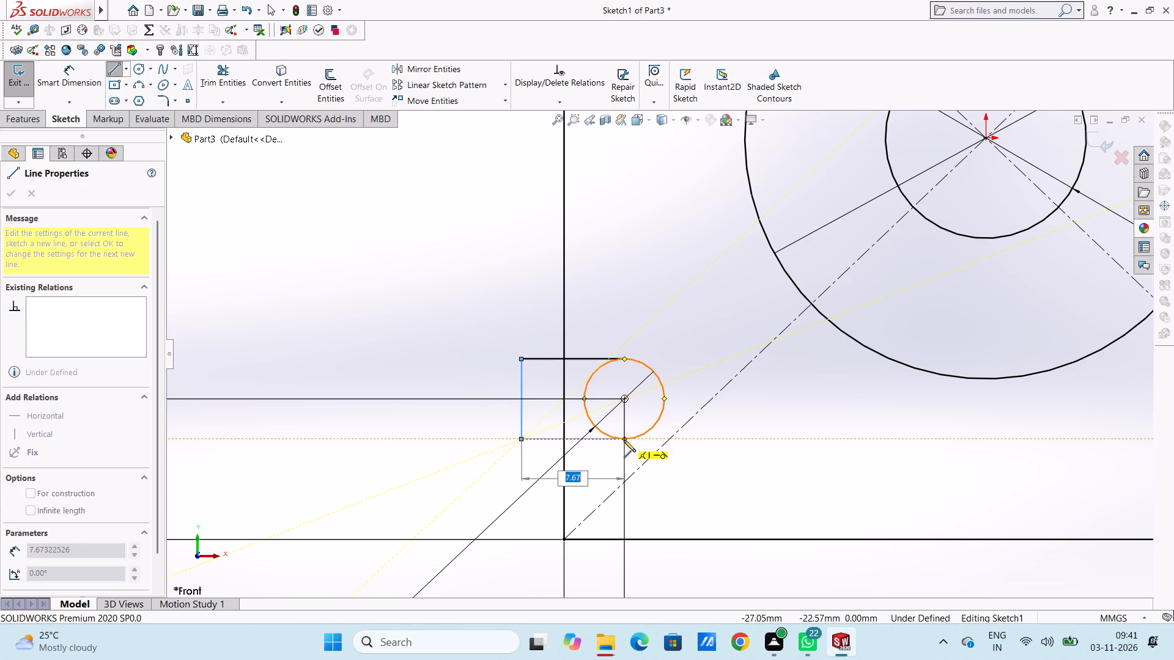
pyautogui.click(624, 440)
pyautogui.rightClick(725, 296)
pyautogui.click(734, 306)
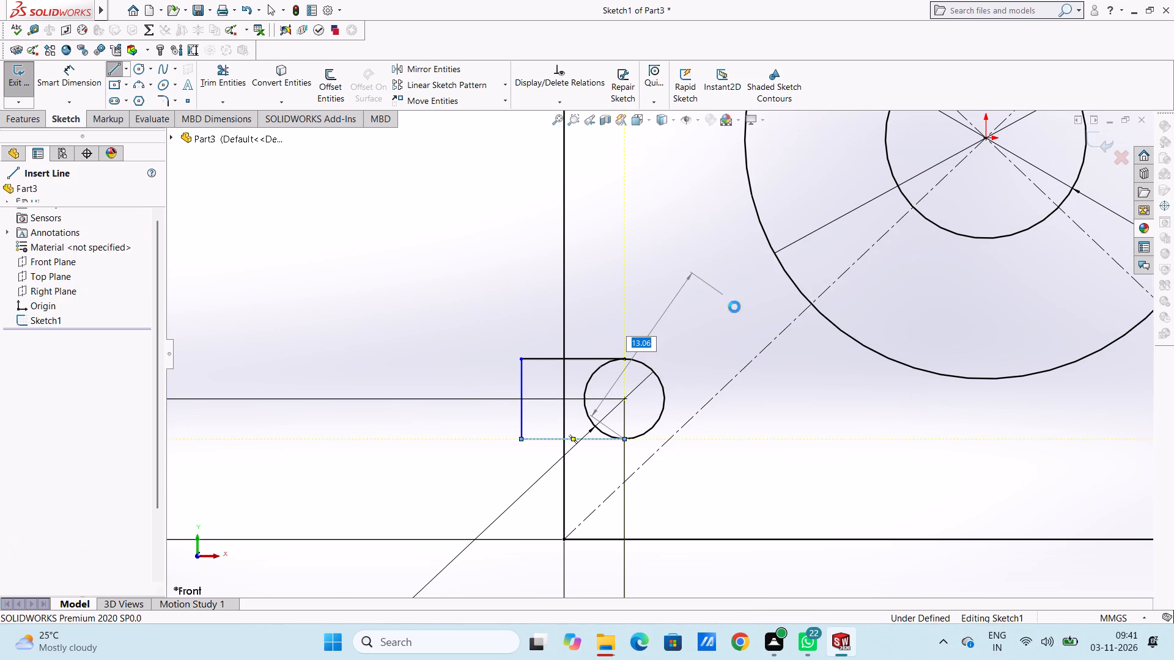
pyautogui.click(724, 313)
# Trim the upper lines outside the rectangle, the left edge between them, and the circle's inner half to form a round-ended slot.
pyautogui.scroll(10, 717, 317)
pyautogui.scroll(-3, 721, 211)
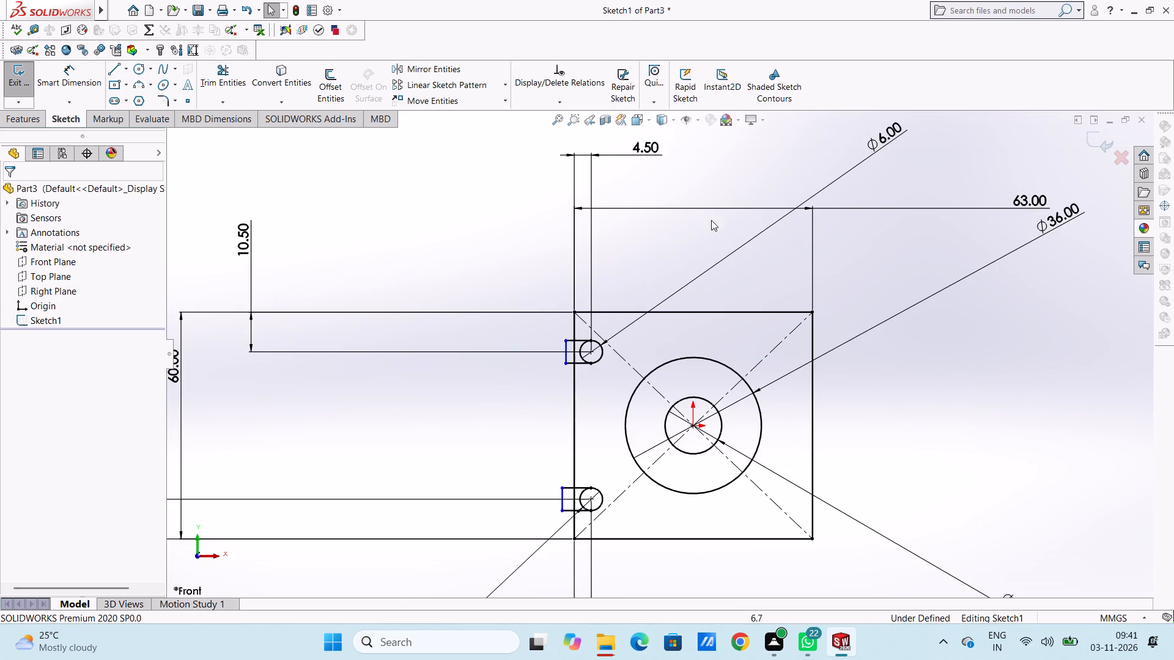
pyautogui.click(212, 75)
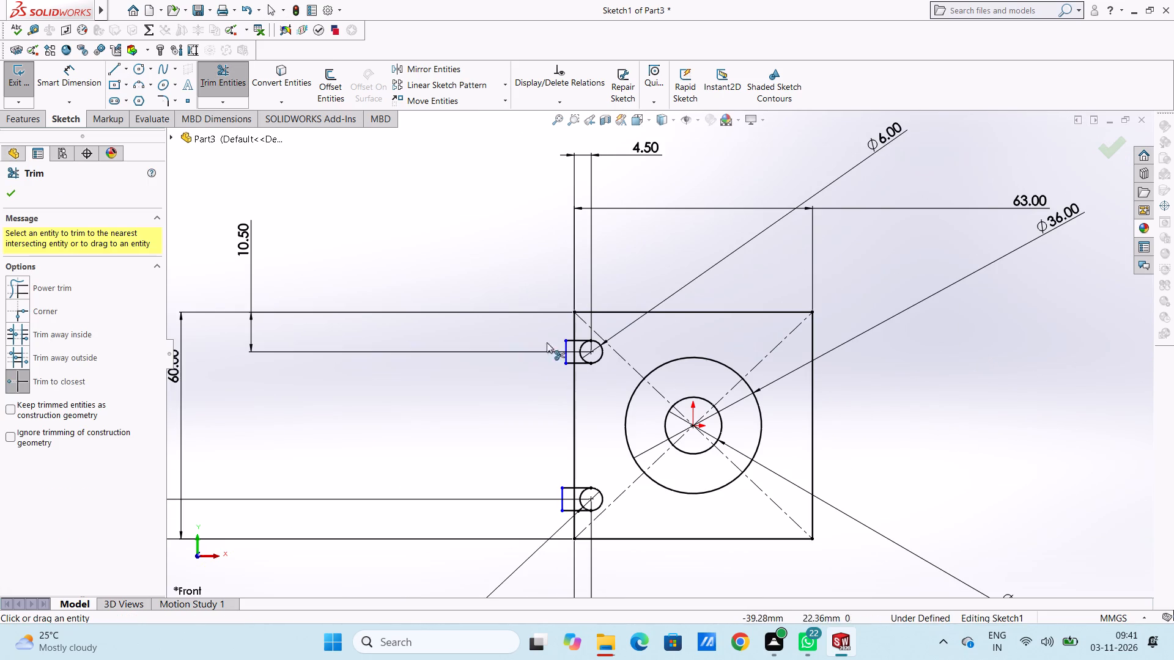
pyautogui.scroll(-5, 581, 350)
pyautogui.click(581, 331)
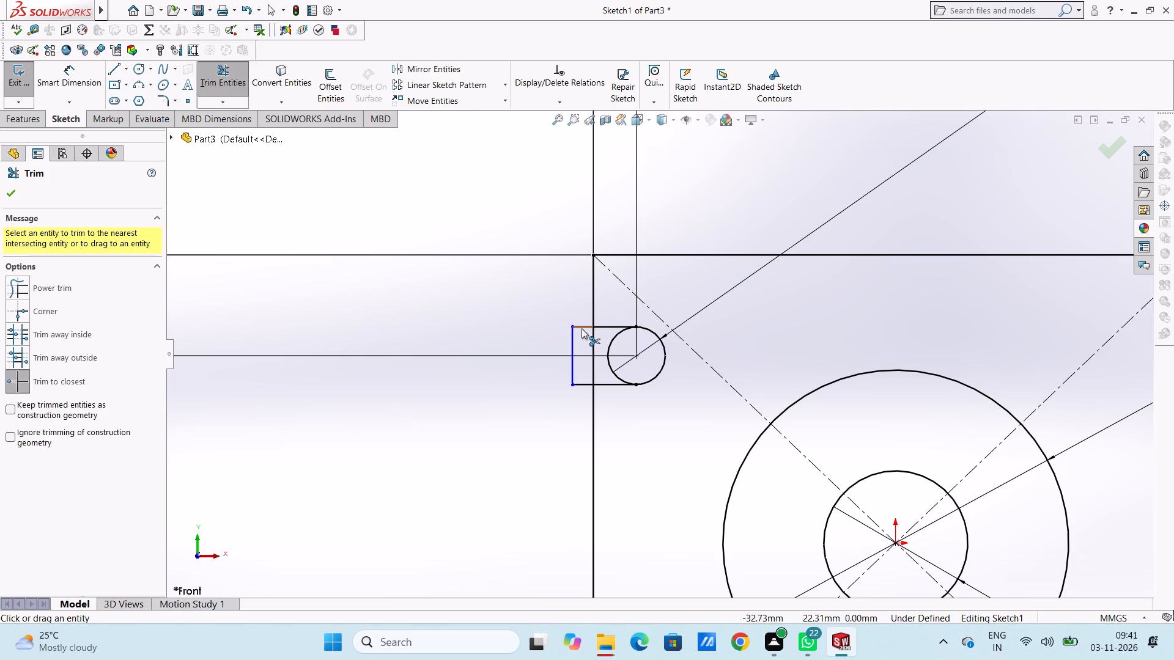
pyautogui.click(581, 325)
pyautogui.click(573, 343)
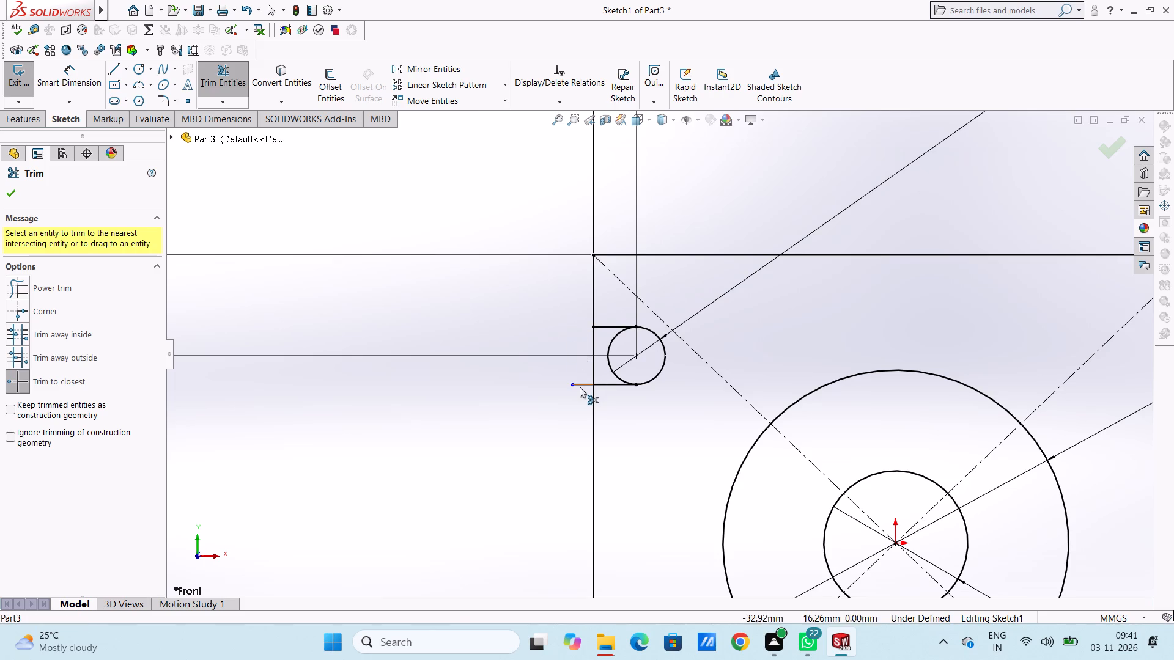
pyautogui.click(580, 387)
pyautogui.click(594, 348)
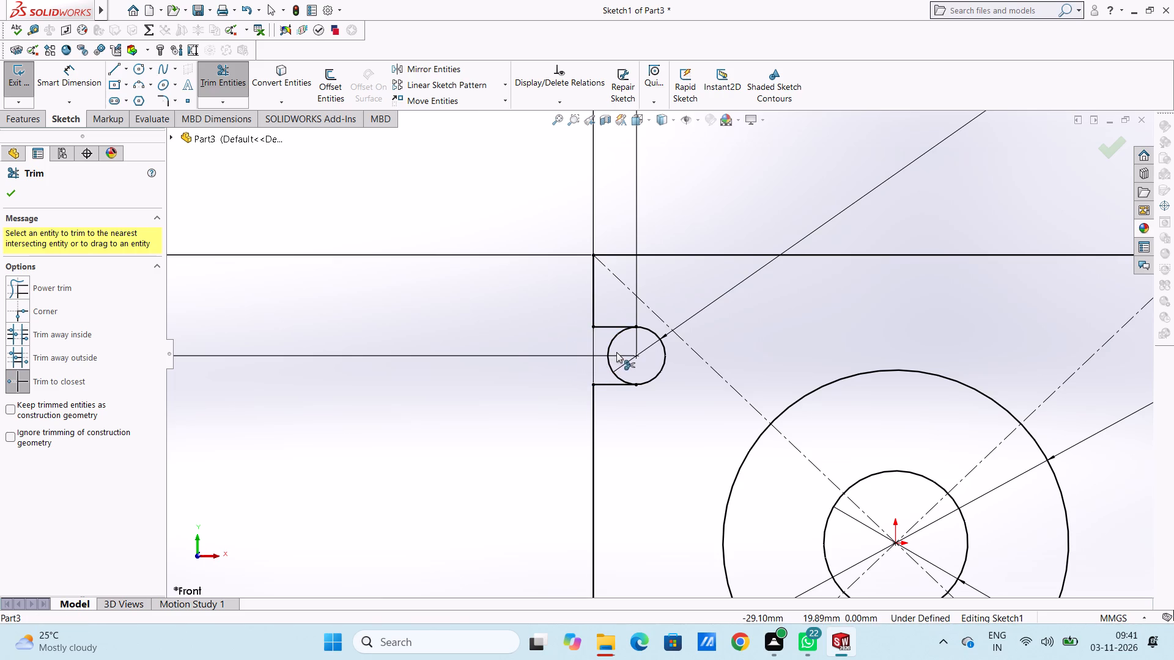
pyautogui.click(609, 350)
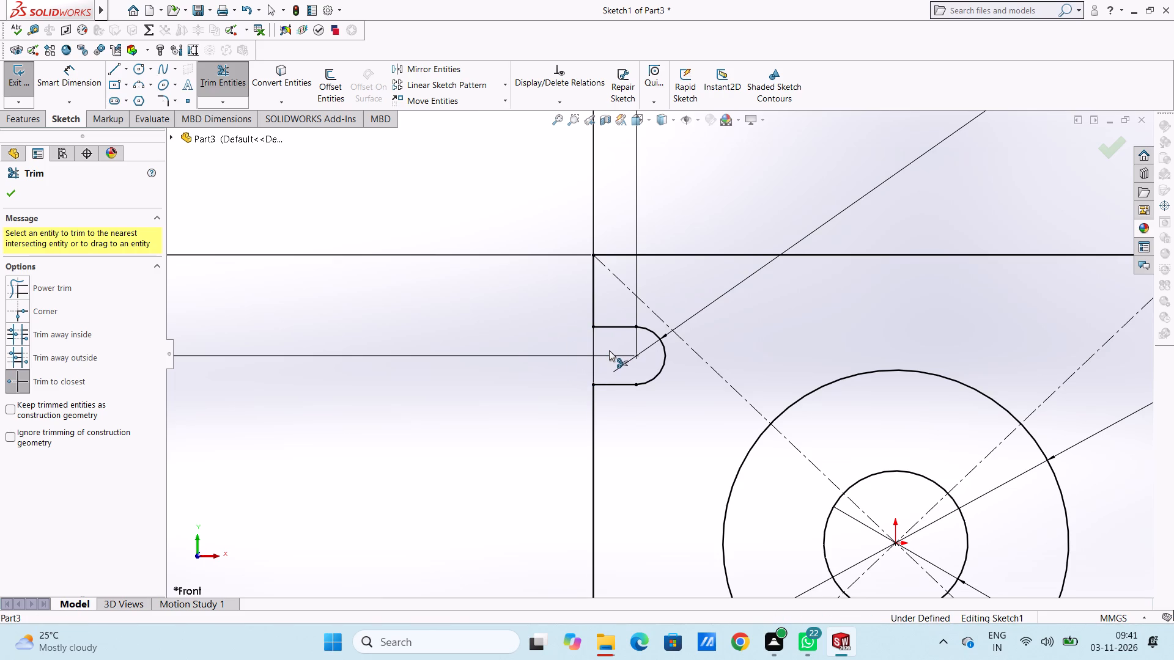
# Trim the lower lines outside the rectangle and the lower small circle's inner half to form a matching round-ended slot.
pyautogui.scroll(9, 608, 350)
pyautogui.scroll(-5, 659, 427)
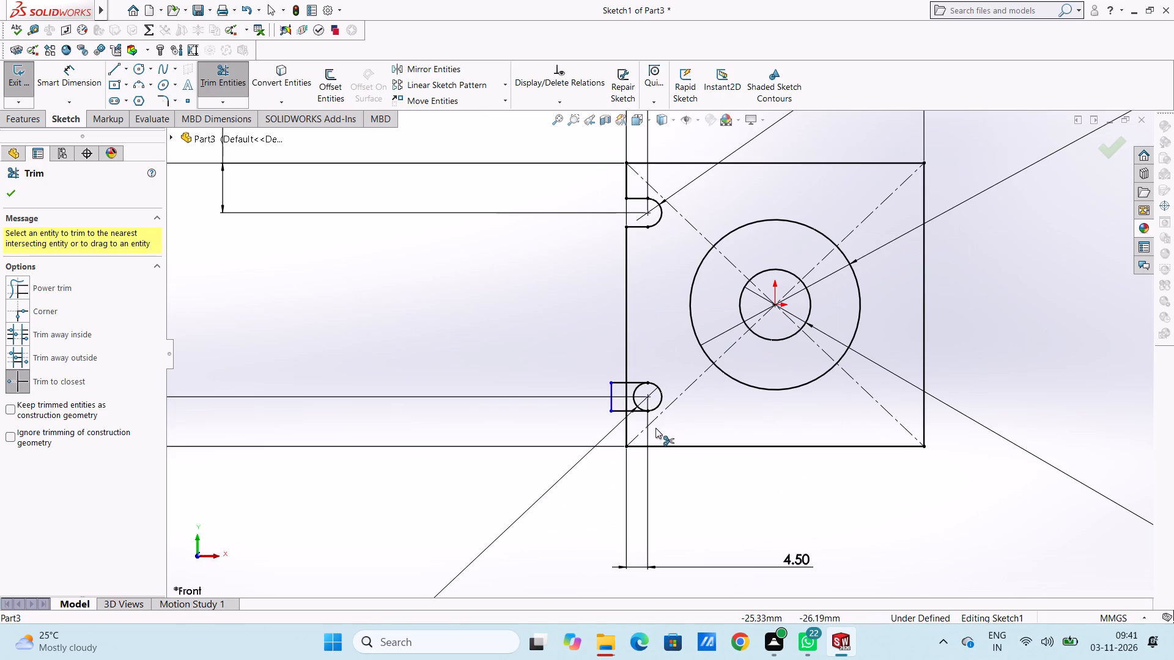
pyautogui.scroll(-4, 655, 399)
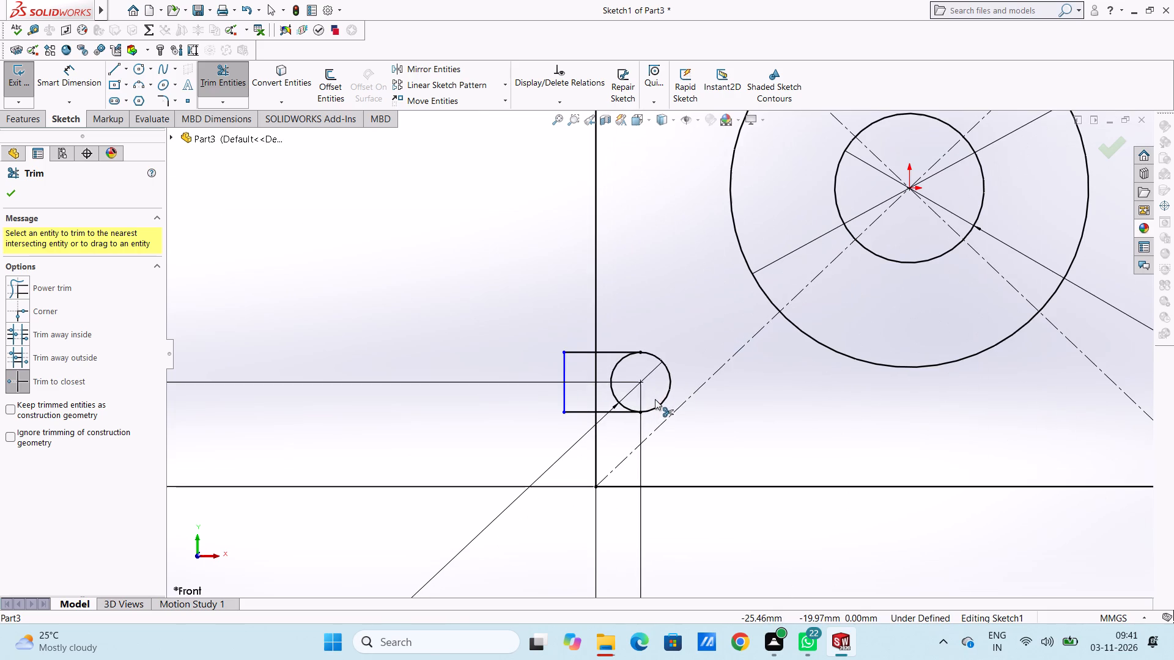
pyautogui.click(563, 382)
pyautogui.click(569, 354)
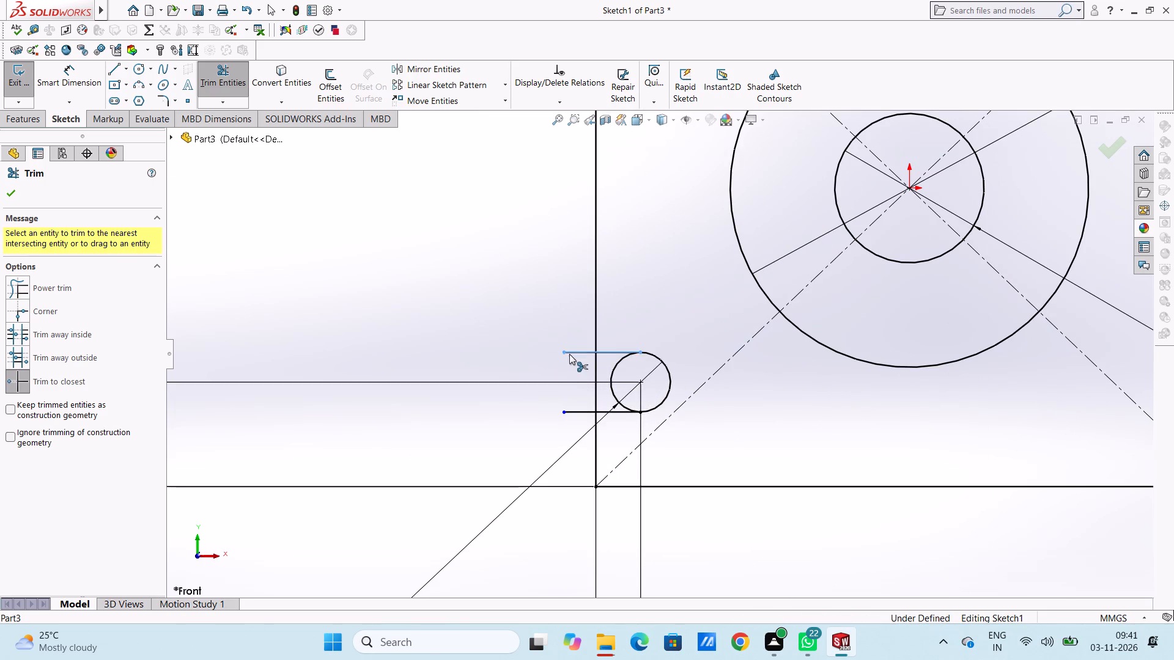
pyautogui.click(569, 416)
pyautogui.click(569, 414)
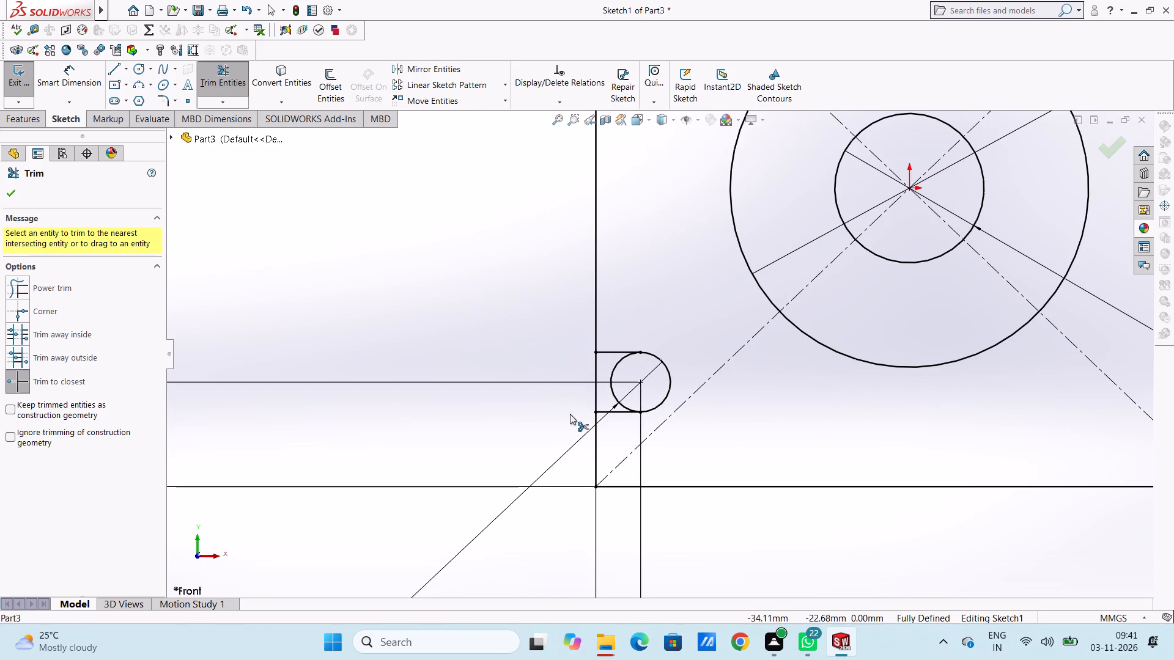
pyautogui.click(615, 378)
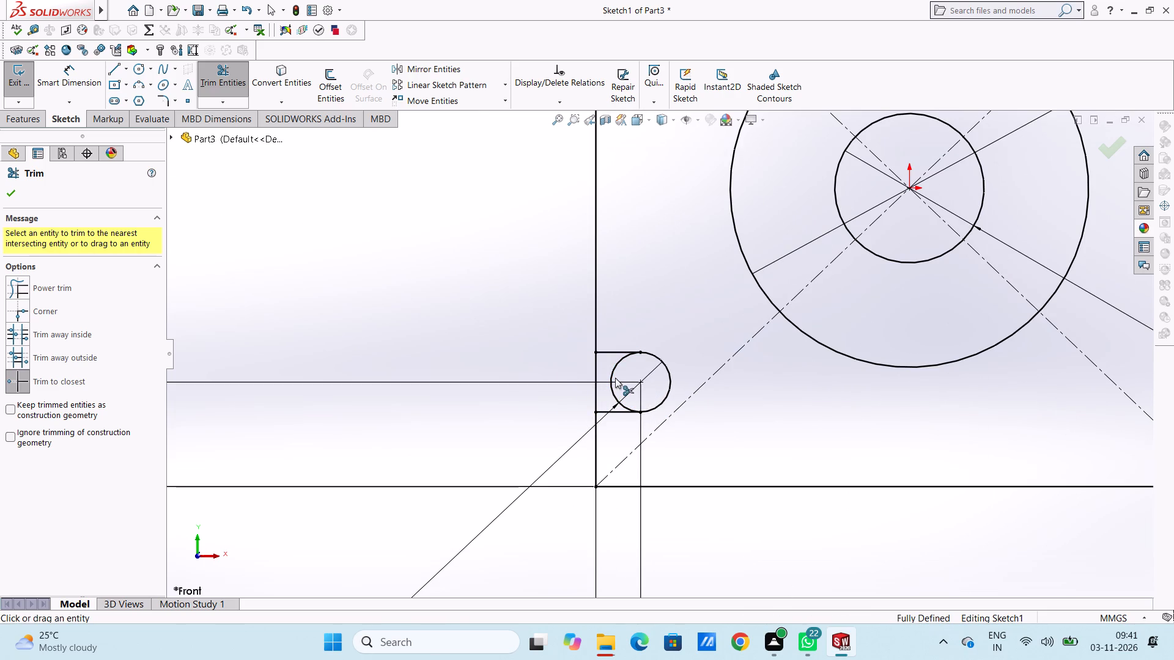
pyautogui.click(614, 370)
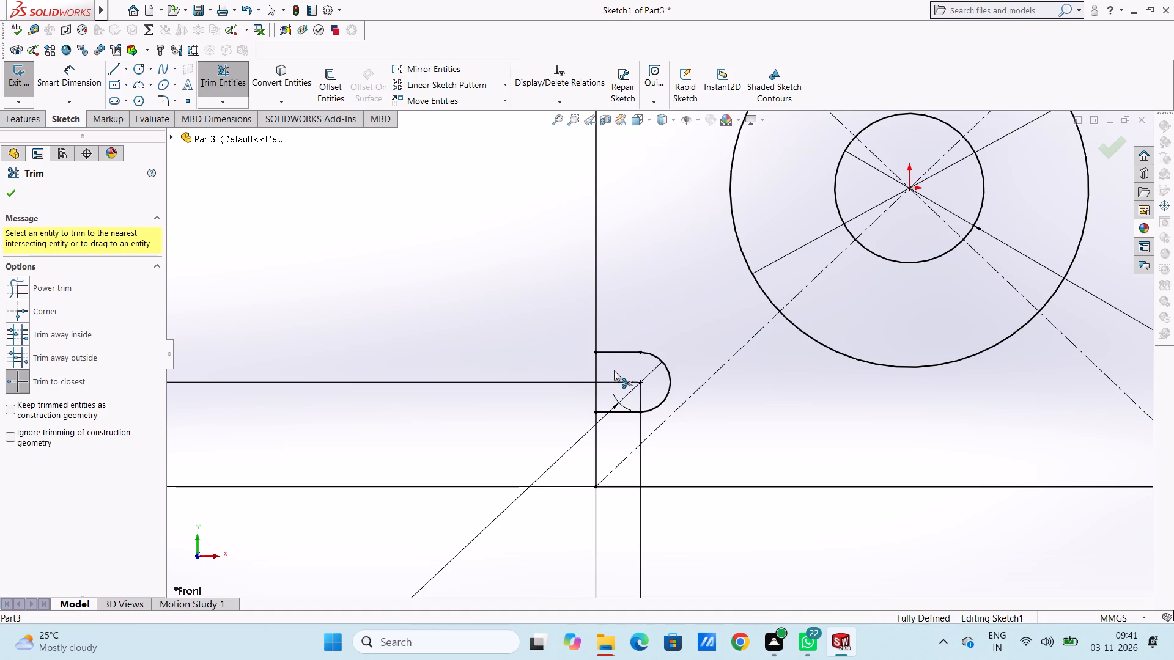
pyautogui.scroll(4, 614, 370)
pyautogui.scroll(3, 670, 193)
pyautogui.scroll(-5, 676, 237)
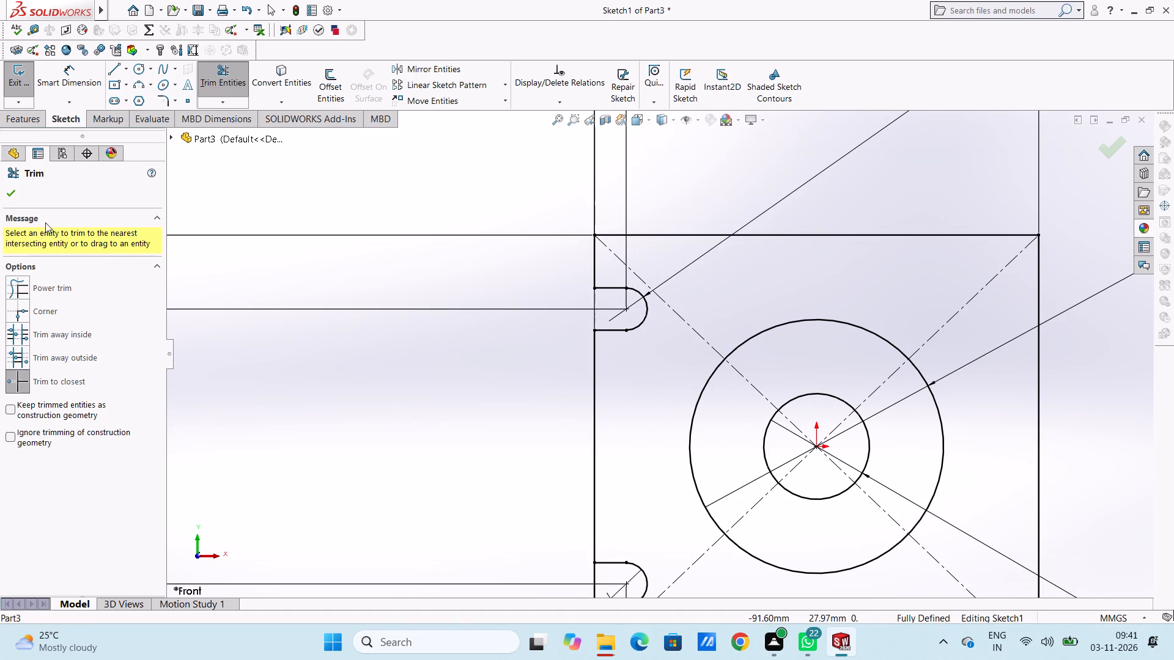
pyautogui.click(4, 197)
pyautogui.click(290, 287)
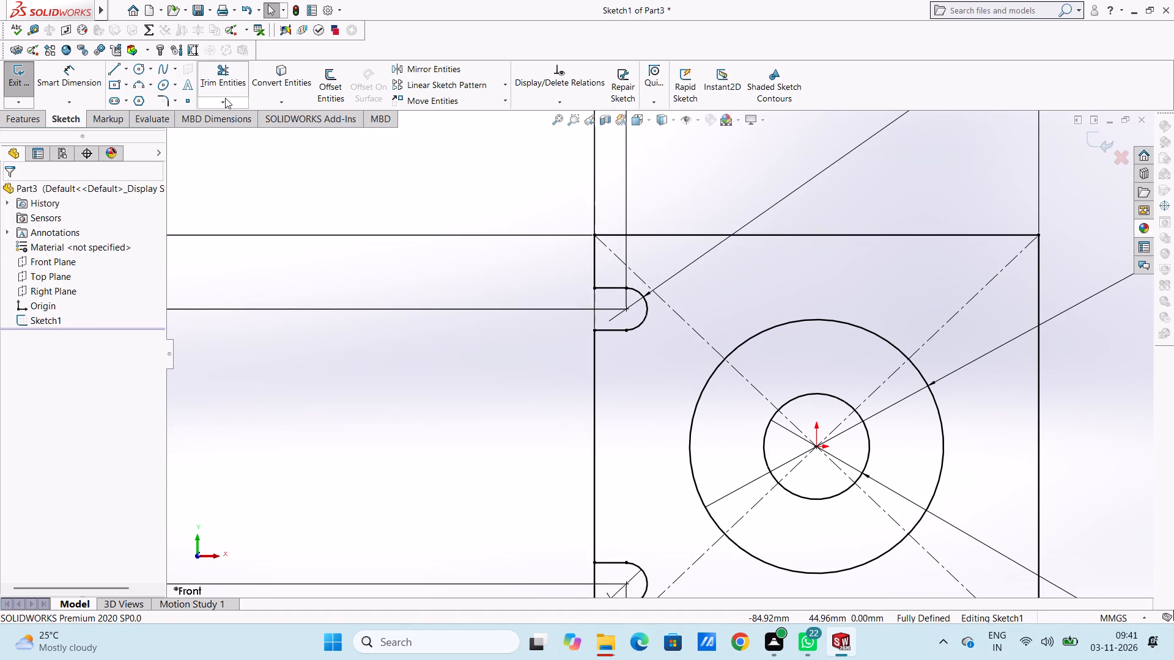
# Extend the rectangle's left edge across the upper slot's opening.
pyautogui.click(225, 98)
pyautogui.click(238, 136)
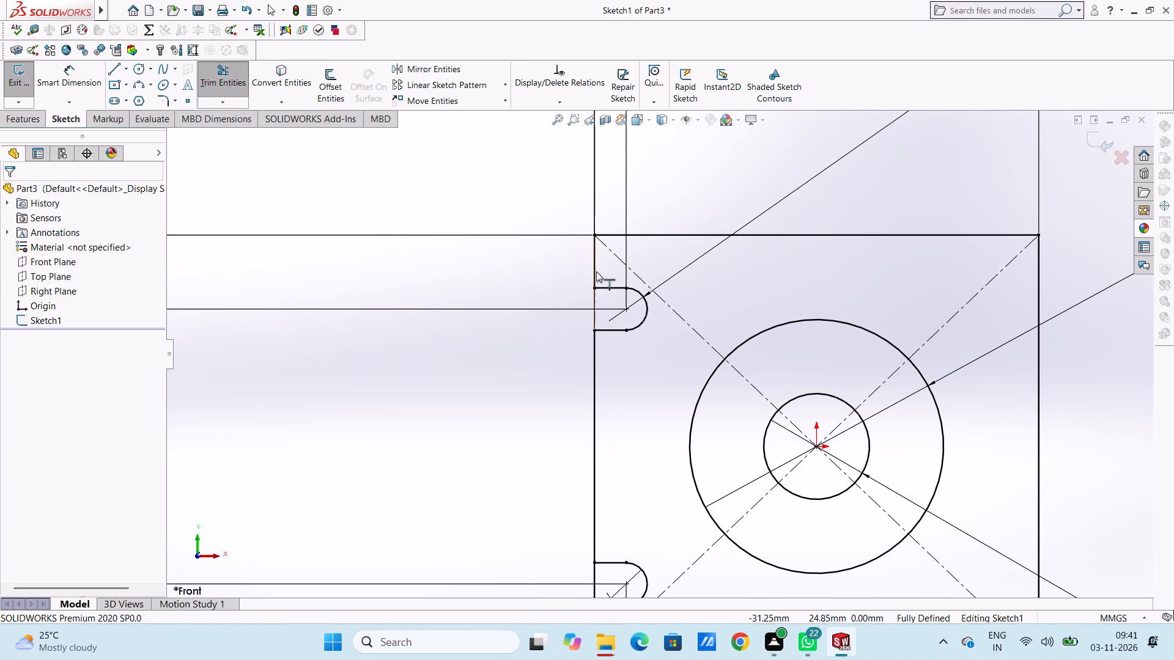
pyautogui.click(596, 271)
pyautogui.click(594, 342)
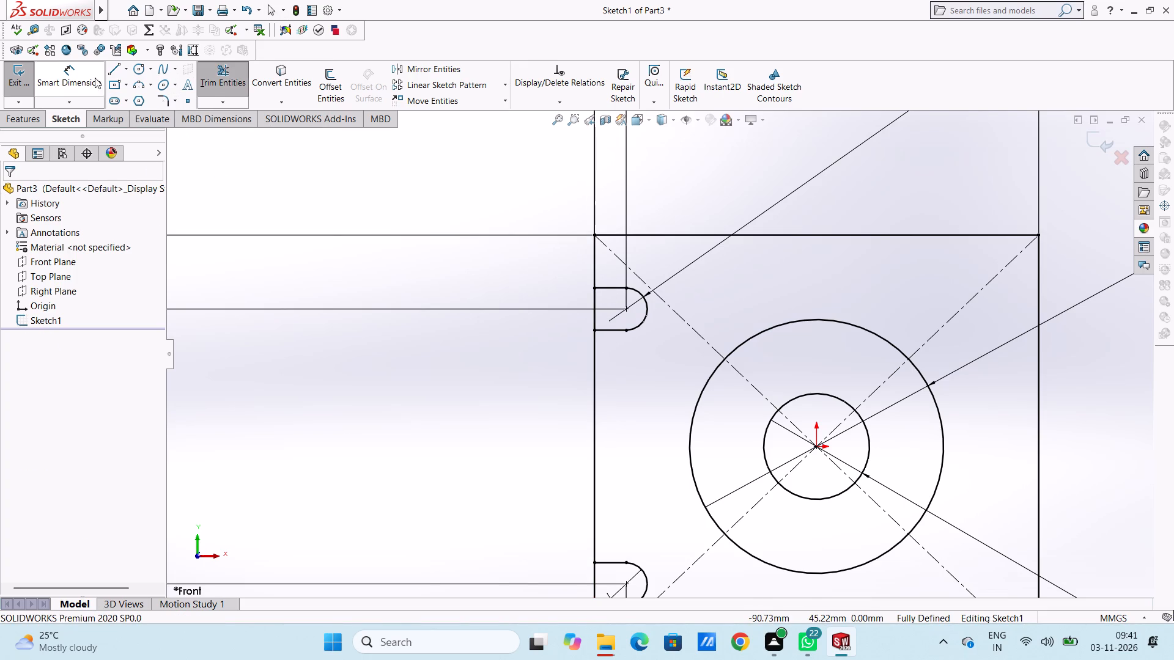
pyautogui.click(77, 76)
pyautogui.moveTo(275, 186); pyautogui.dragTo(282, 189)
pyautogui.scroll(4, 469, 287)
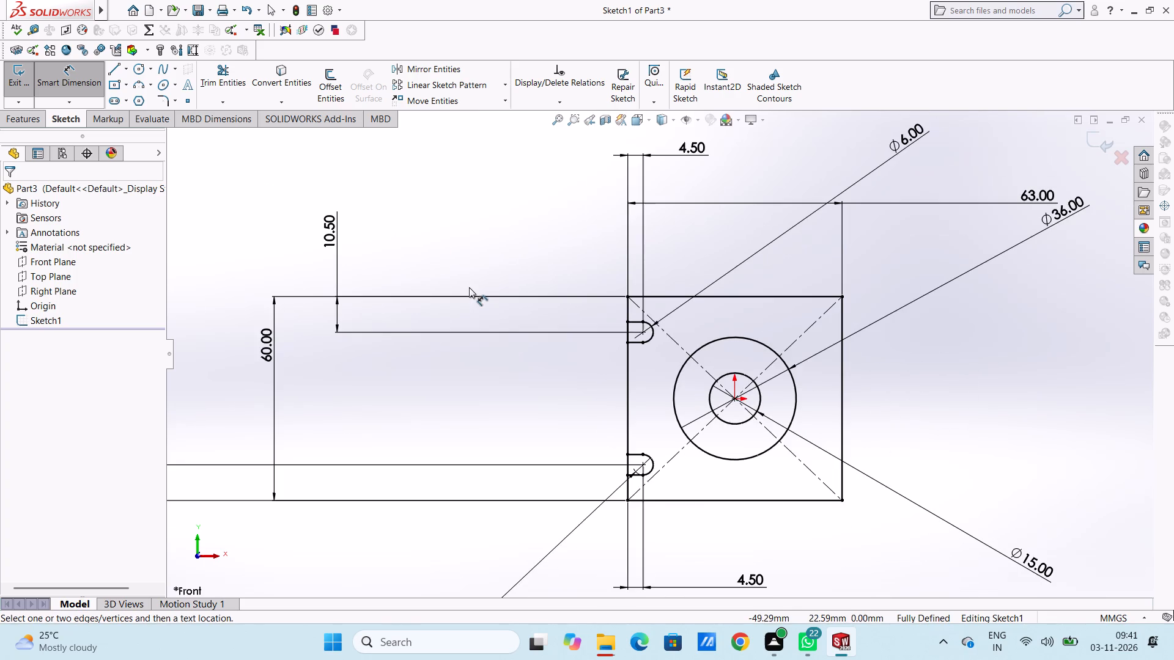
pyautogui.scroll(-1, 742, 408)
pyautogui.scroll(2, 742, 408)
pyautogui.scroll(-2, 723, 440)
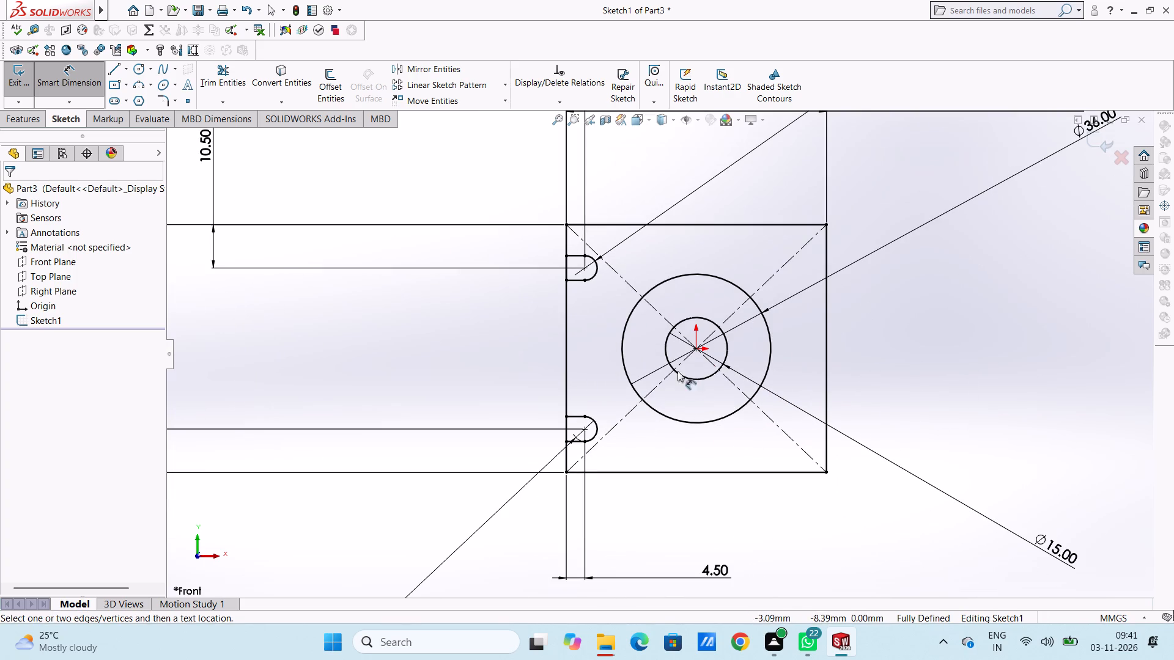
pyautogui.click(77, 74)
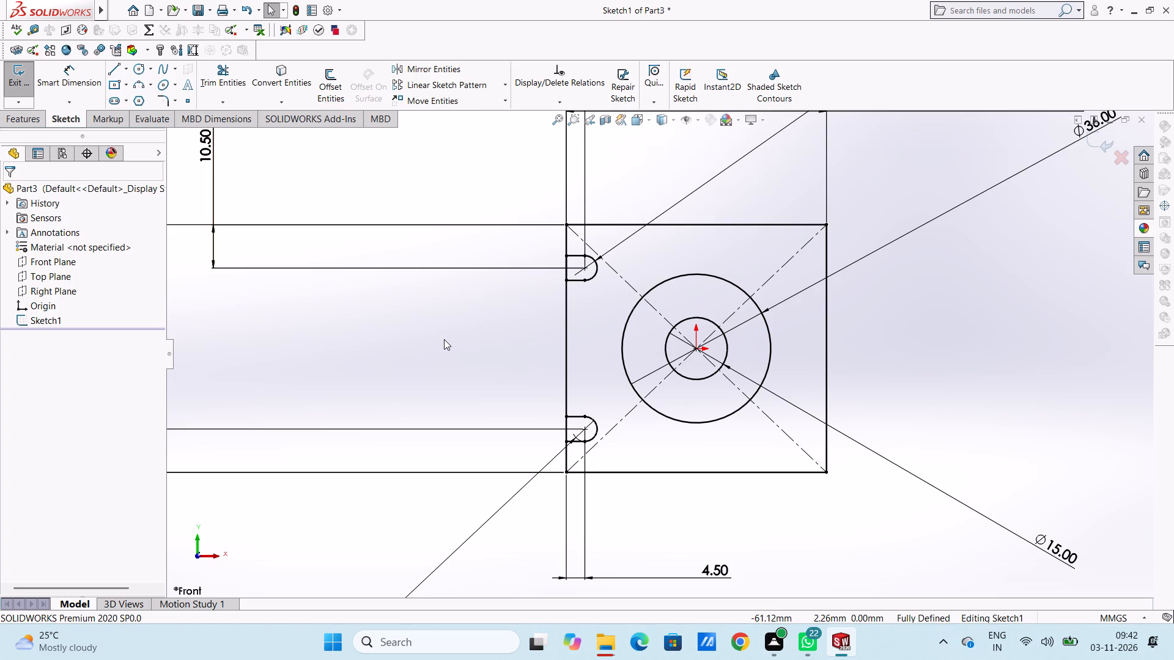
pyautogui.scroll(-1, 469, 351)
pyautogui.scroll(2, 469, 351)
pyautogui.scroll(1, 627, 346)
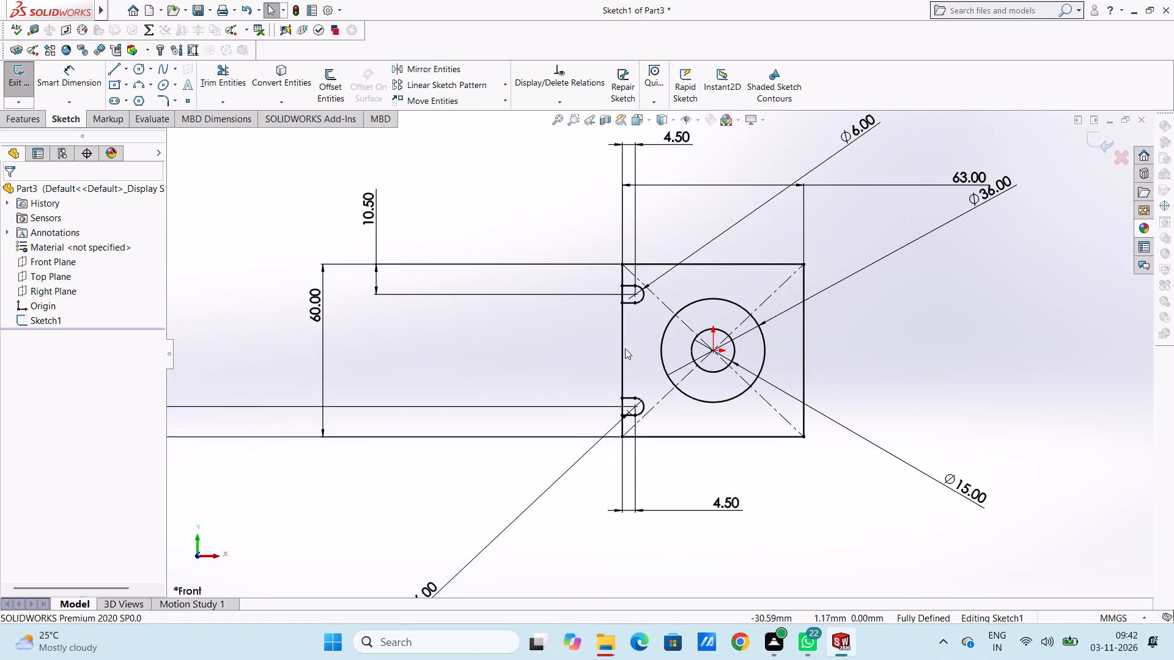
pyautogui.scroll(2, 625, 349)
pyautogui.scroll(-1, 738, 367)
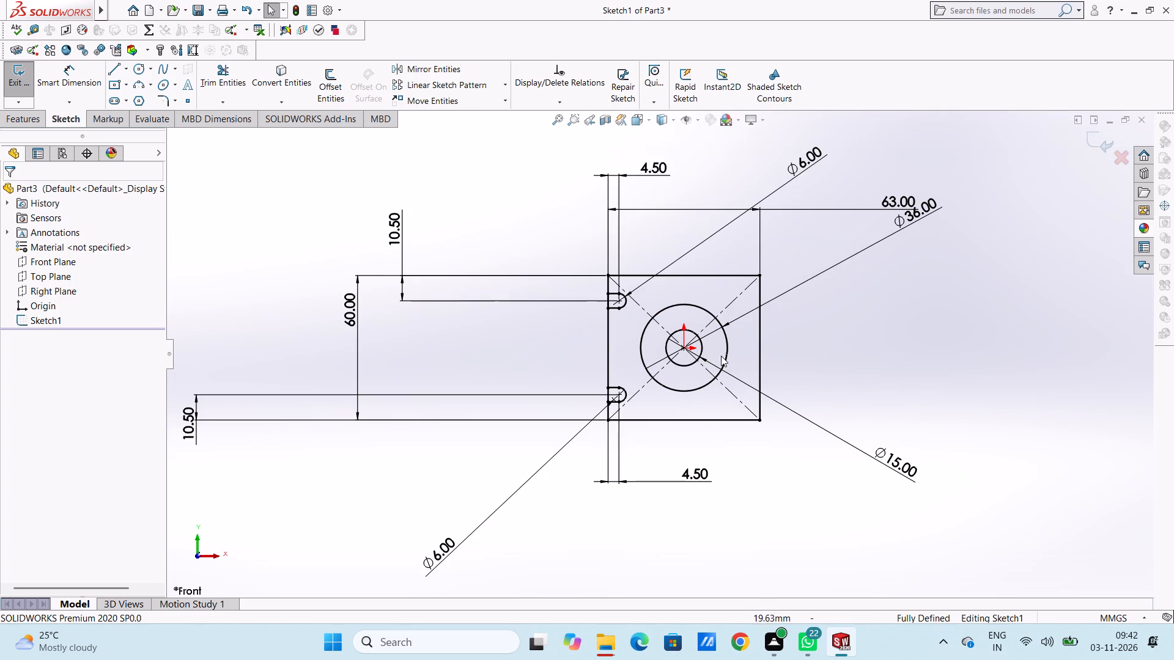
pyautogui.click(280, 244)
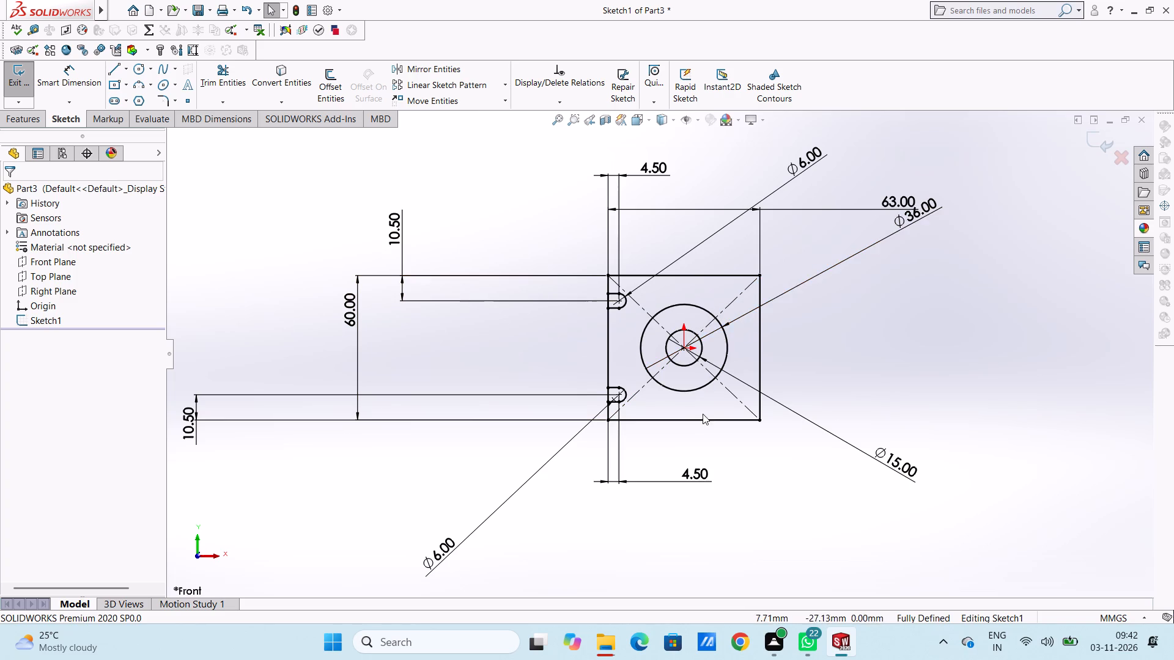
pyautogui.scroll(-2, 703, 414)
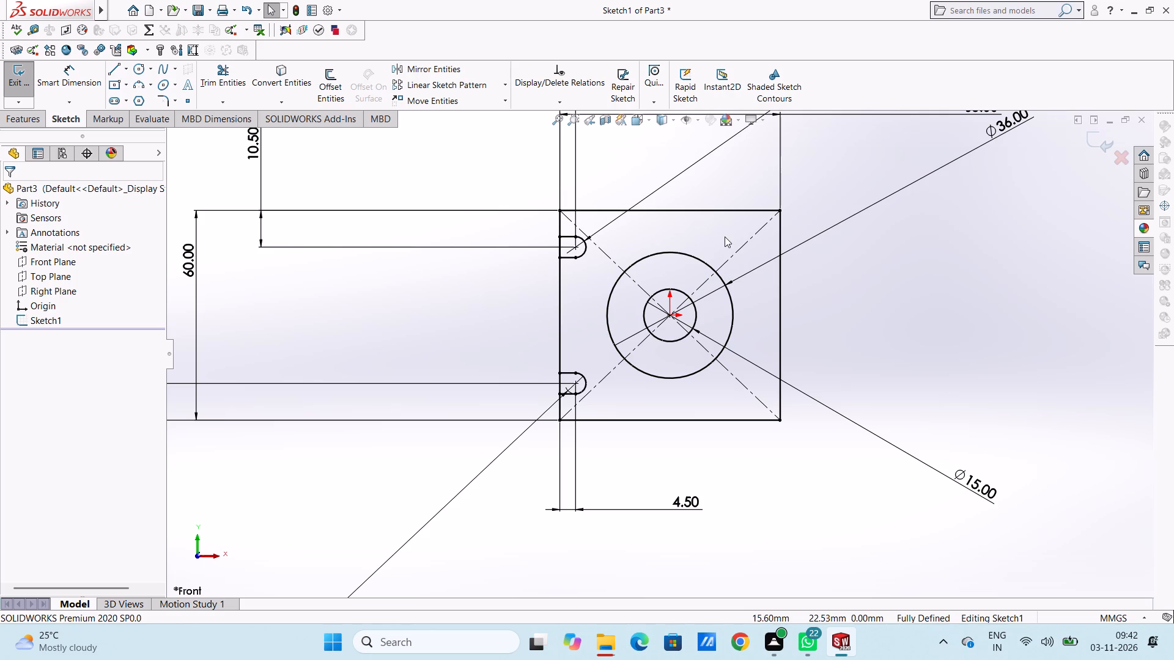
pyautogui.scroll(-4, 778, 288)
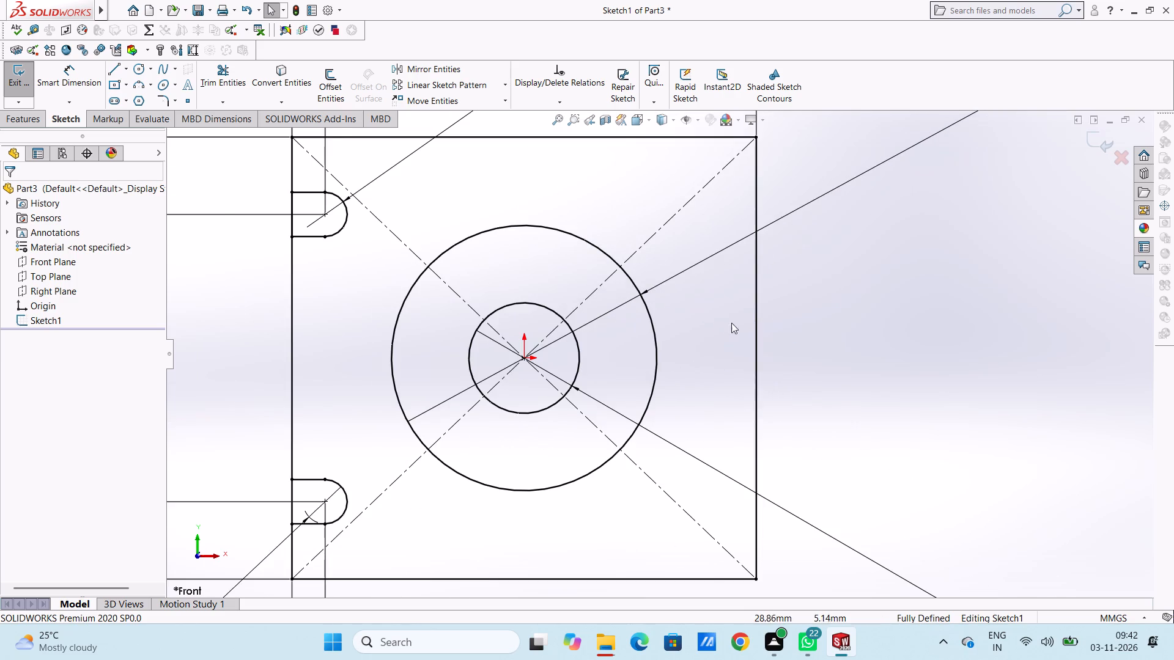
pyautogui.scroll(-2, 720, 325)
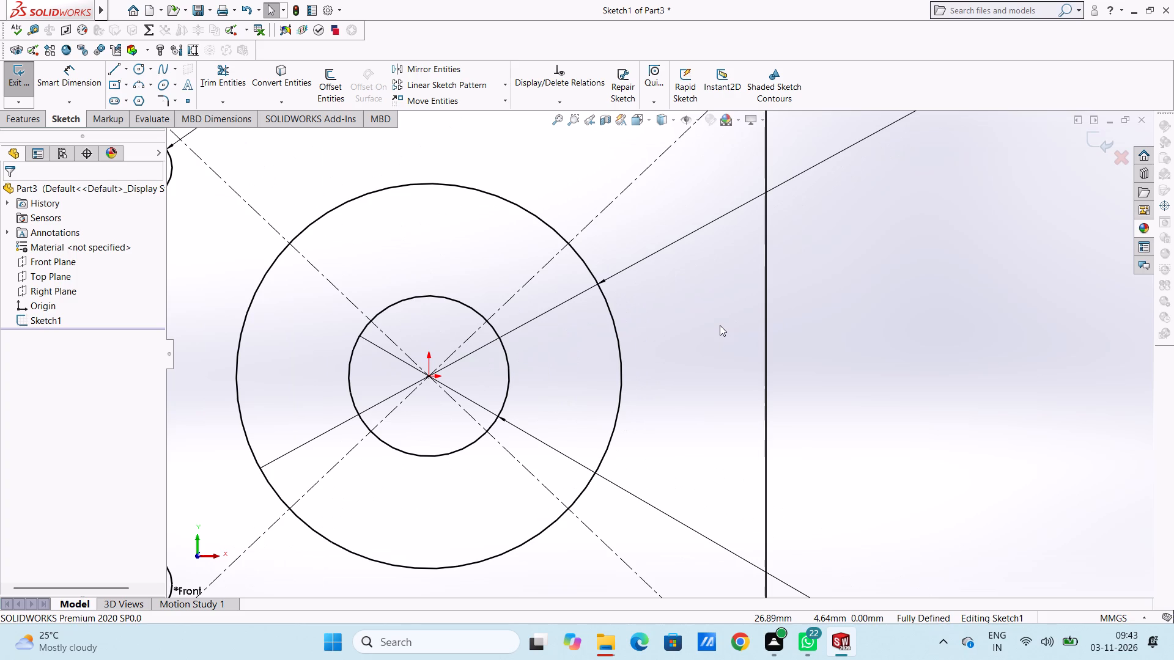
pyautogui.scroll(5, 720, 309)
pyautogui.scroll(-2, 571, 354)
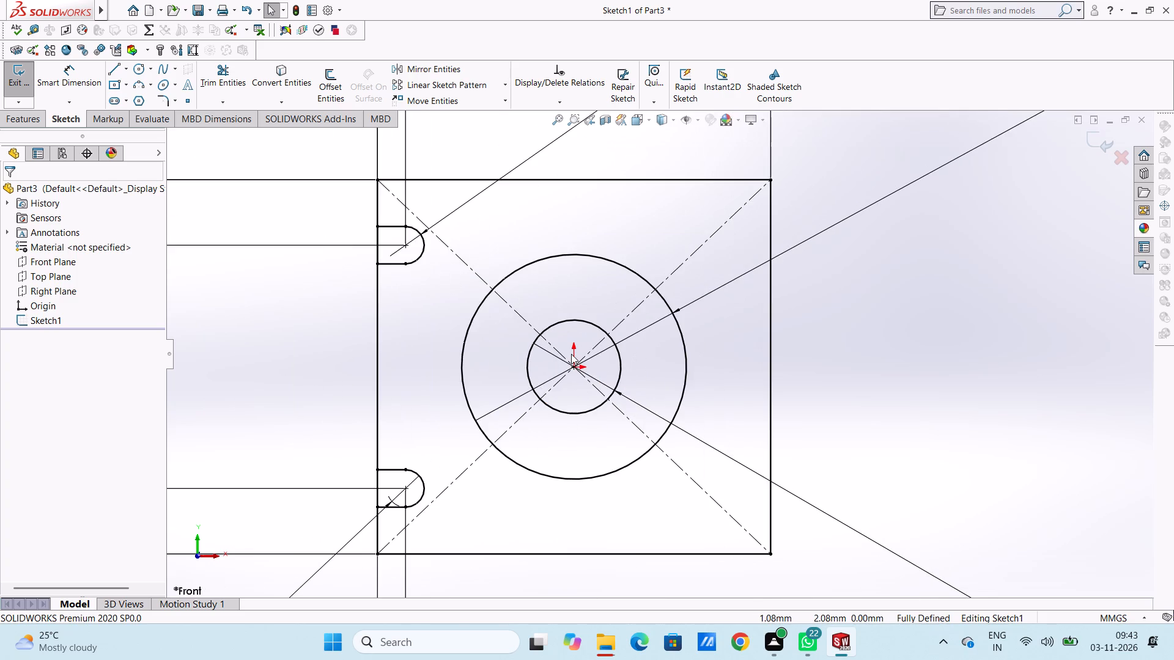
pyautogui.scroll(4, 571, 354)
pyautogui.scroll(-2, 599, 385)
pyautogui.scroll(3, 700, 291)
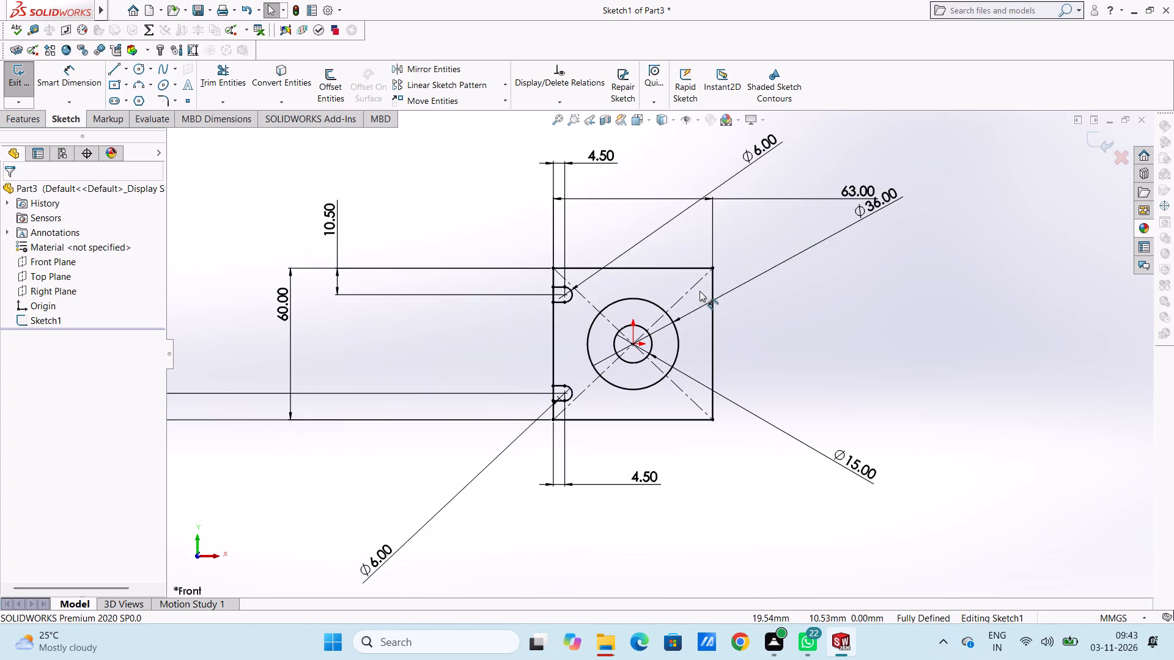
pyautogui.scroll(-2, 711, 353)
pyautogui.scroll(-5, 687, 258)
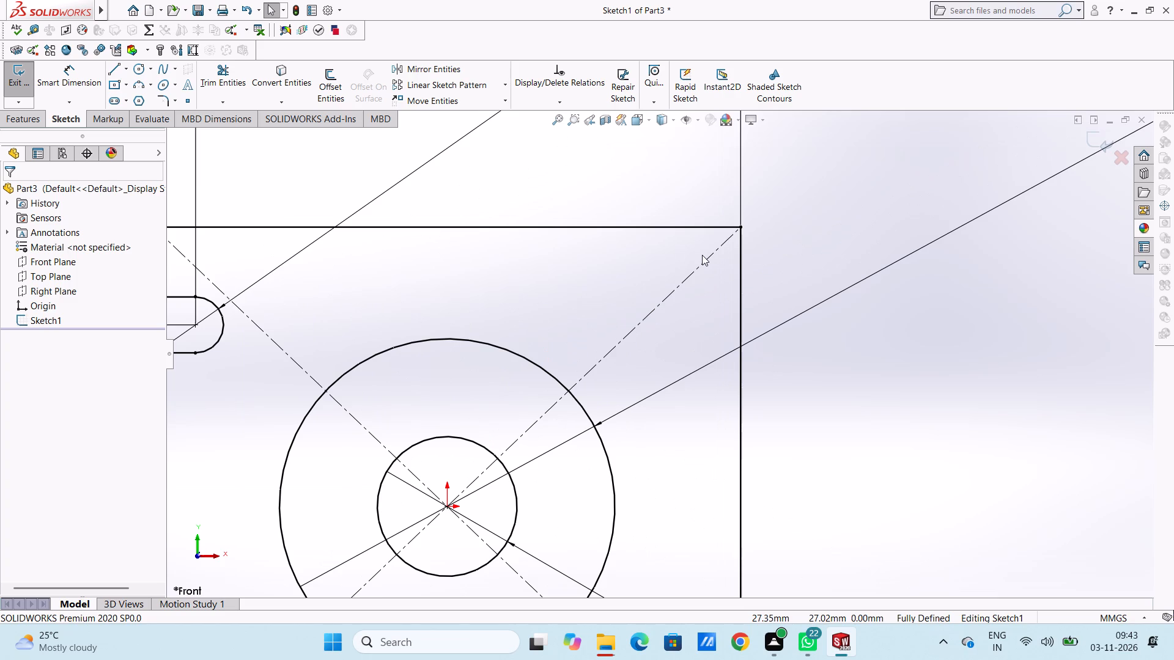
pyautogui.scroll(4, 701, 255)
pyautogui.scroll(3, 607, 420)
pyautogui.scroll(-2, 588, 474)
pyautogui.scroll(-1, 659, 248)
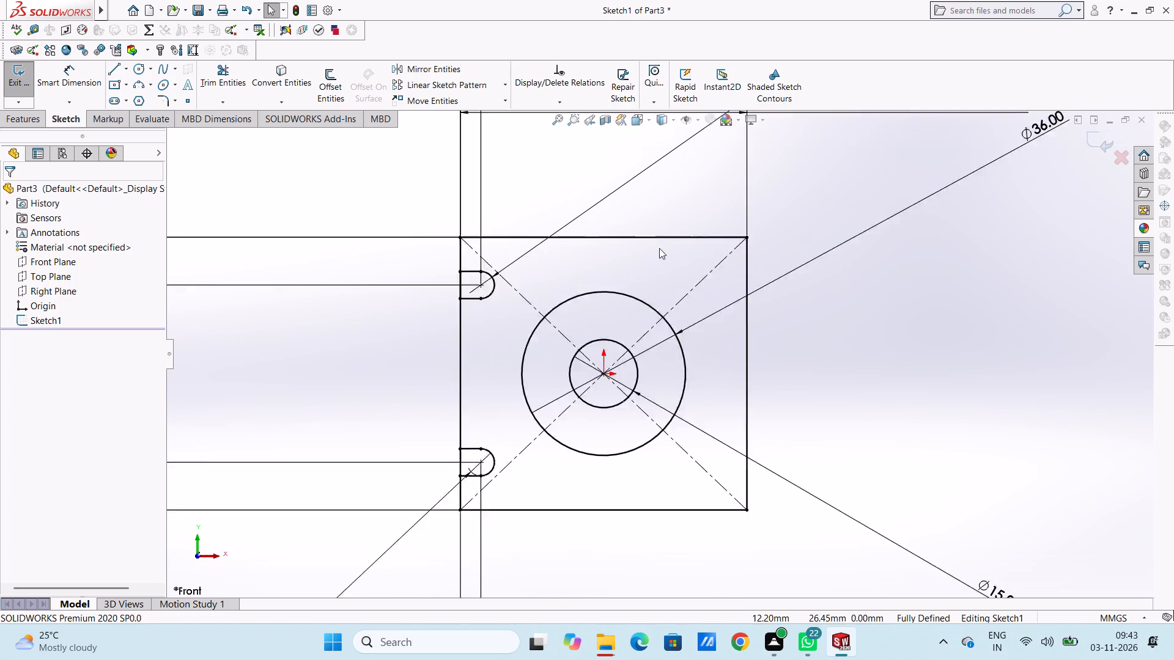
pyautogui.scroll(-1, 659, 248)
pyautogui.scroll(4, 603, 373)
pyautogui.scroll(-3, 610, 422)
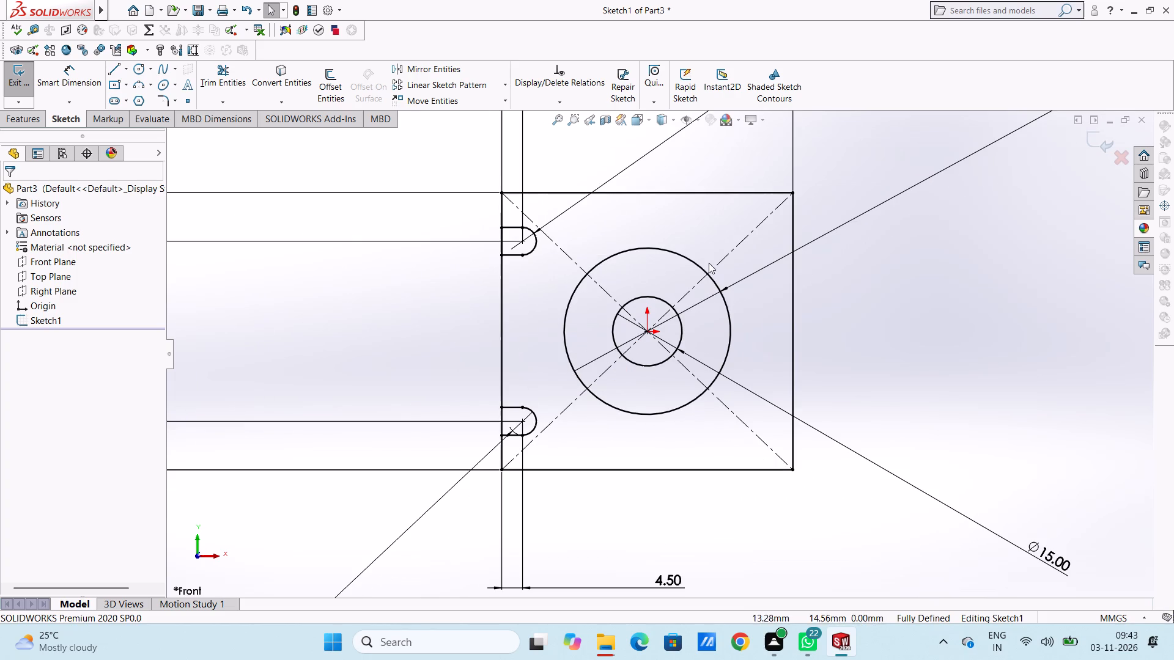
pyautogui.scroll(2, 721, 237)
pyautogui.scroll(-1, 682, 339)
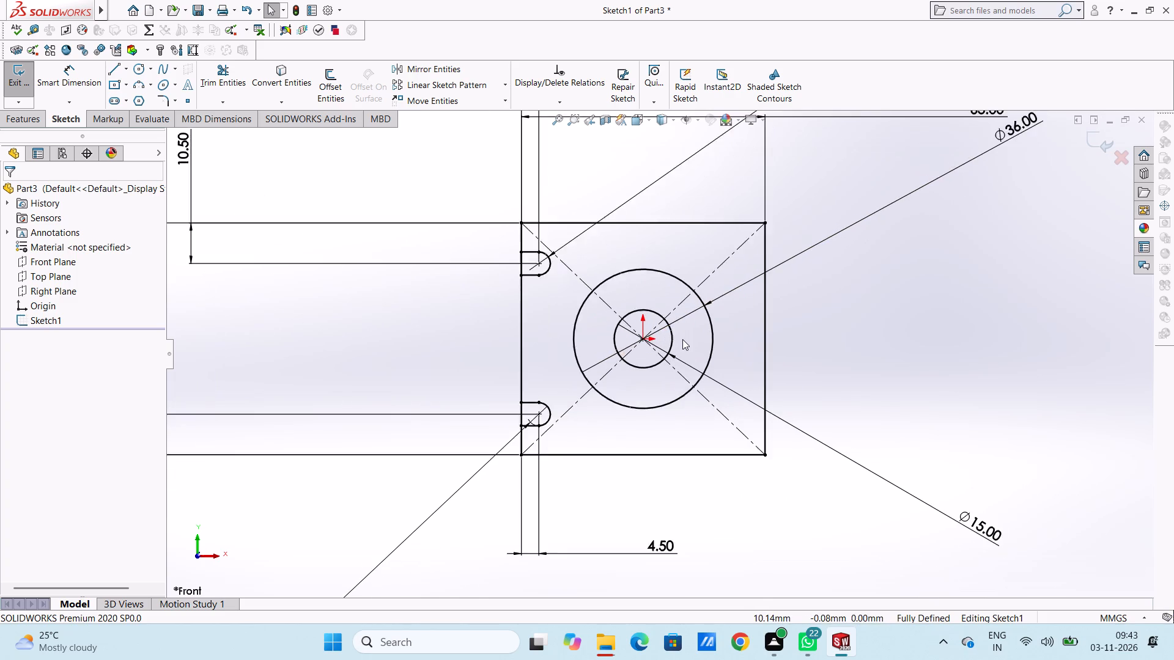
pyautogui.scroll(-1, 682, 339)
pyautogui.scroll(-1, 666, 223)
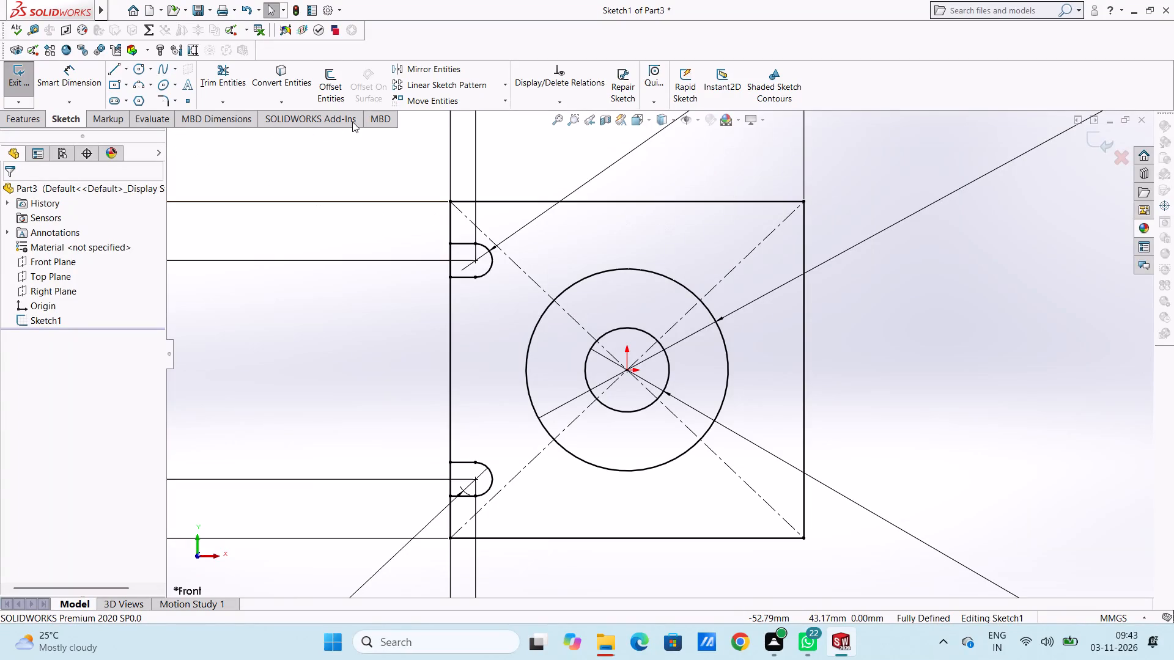
# Offset the rectangle's top edge 3 mm inward with Offset Entities, adding its dimension.
pyautogui.click(327, 80)
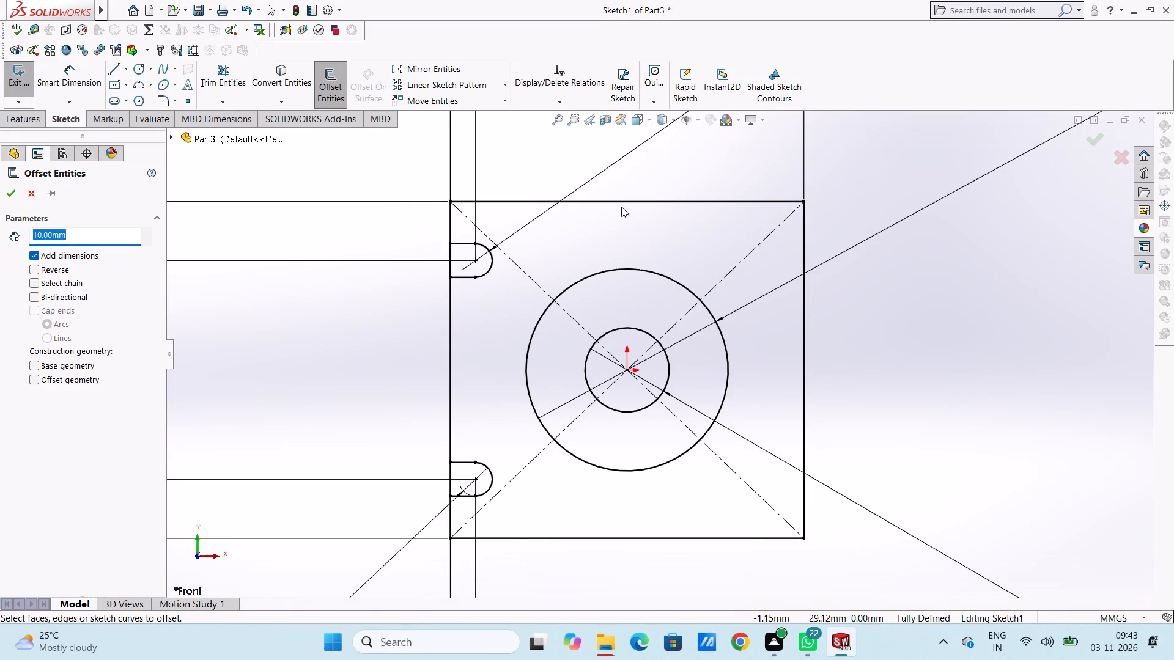
pyautogui.click(621, 200)
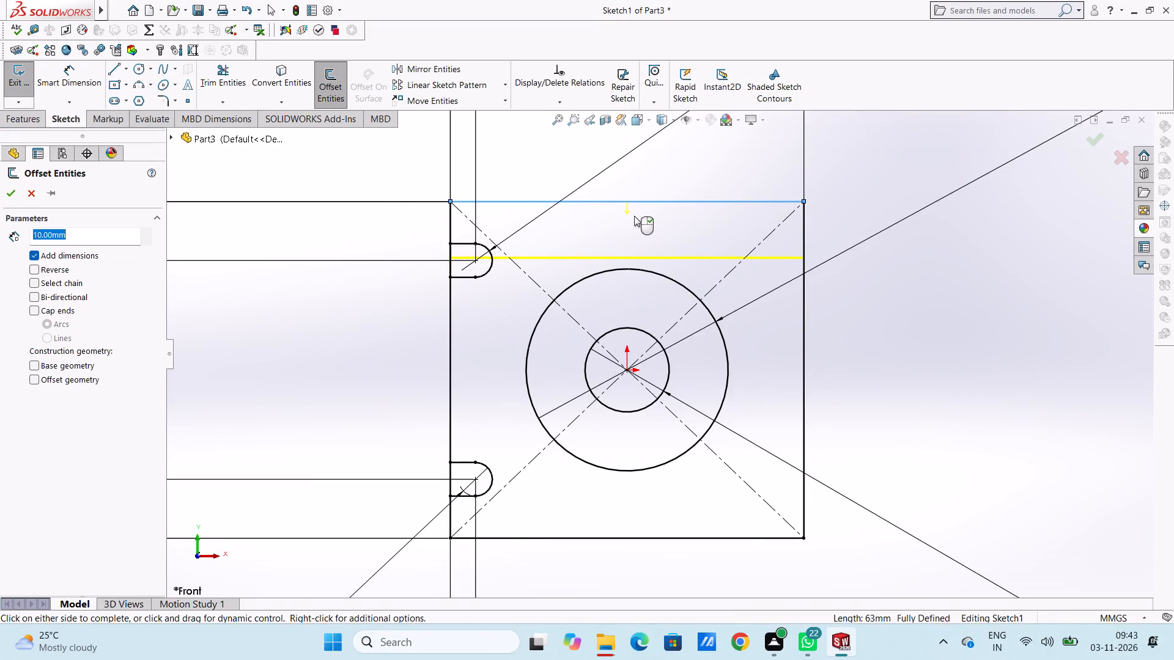
pyautogui.press('3')
pyautogui.press('Return')
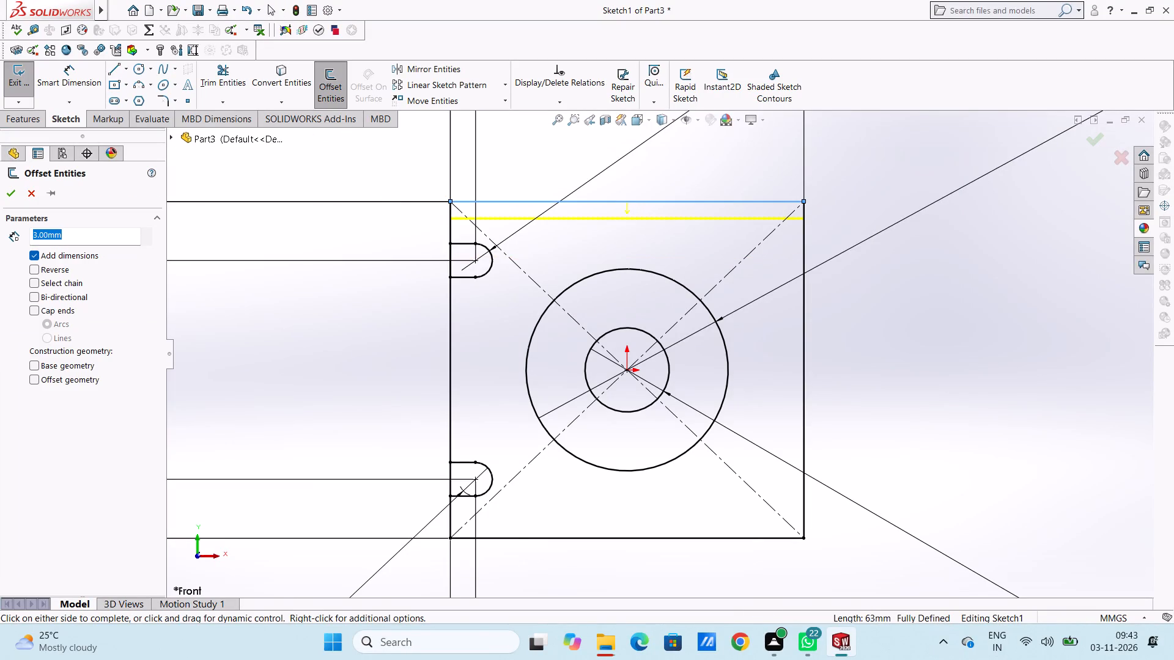
pyautogui.scroll(4, 646, 384)
pyautogui.scroll(-2, 636, 463)
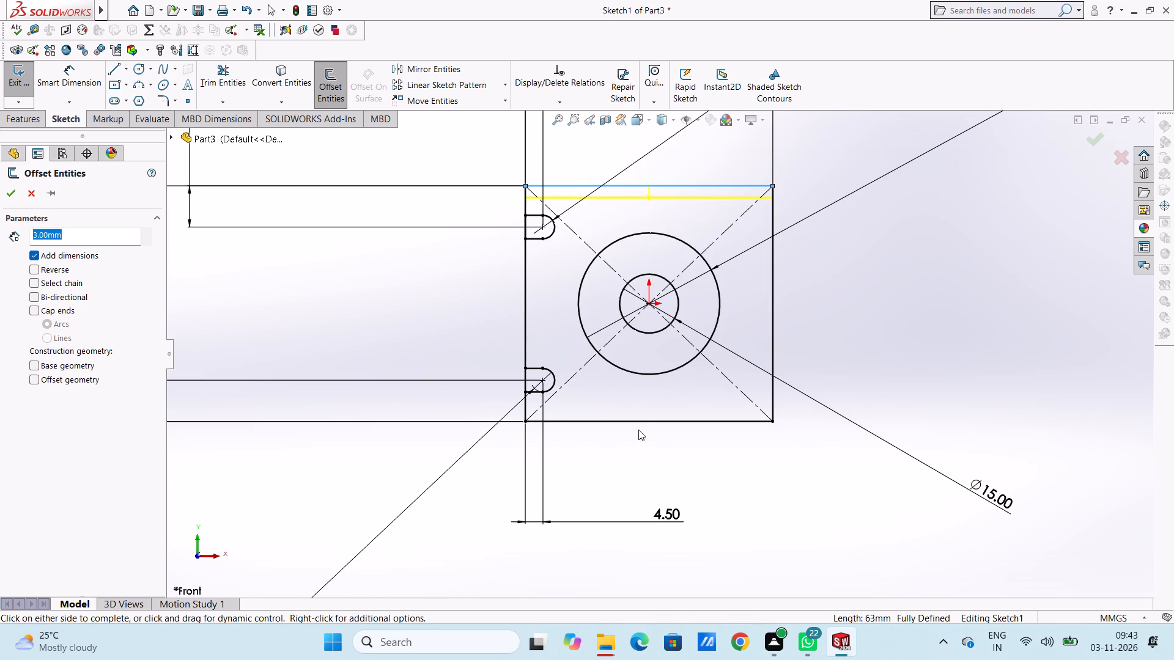
pyautogui.click(638, 423)
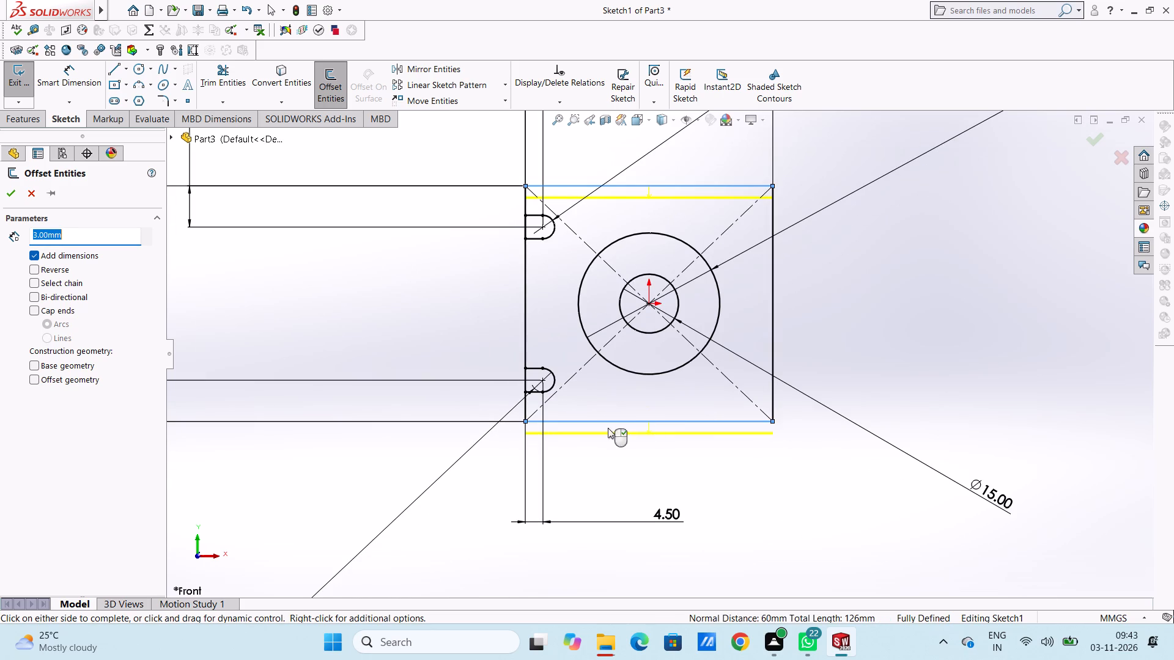
pyautogui.click(35, 269)
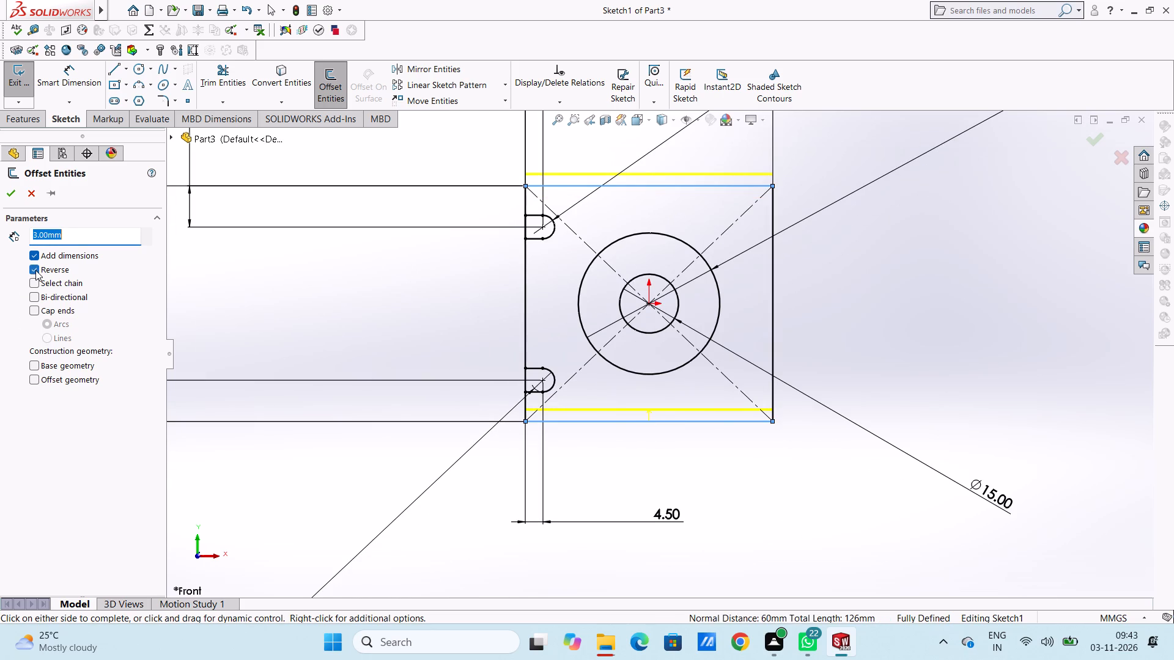
pyautogui.click(35, 270)
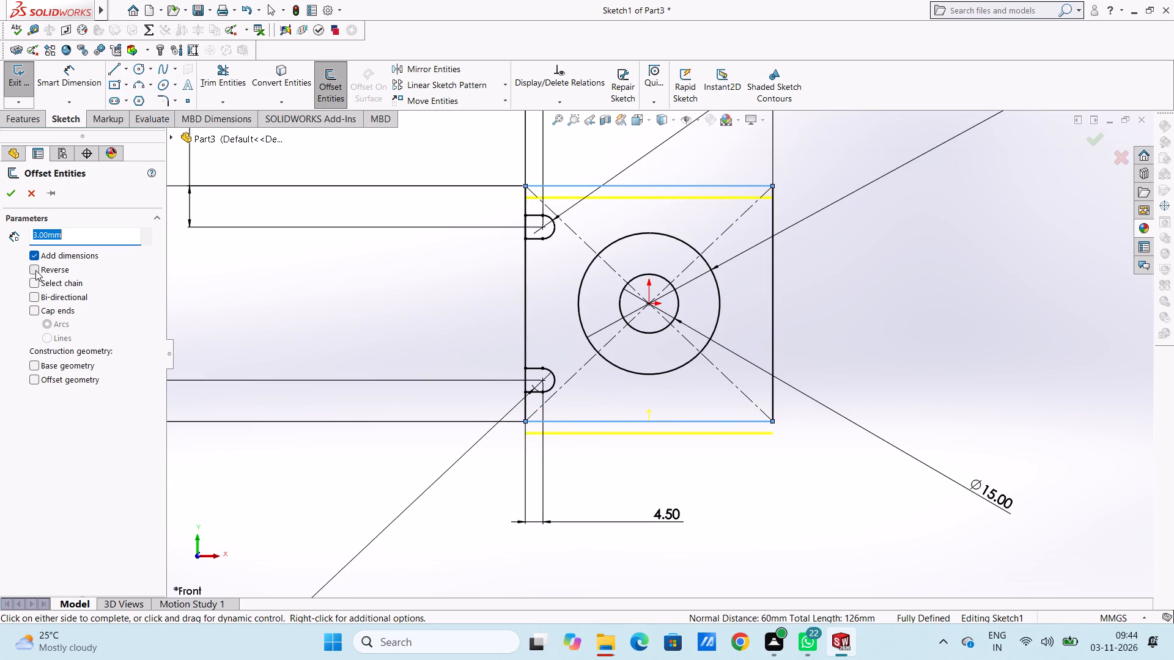
pyautogui.click(638, 419)
pyautogui.click(10, 196)
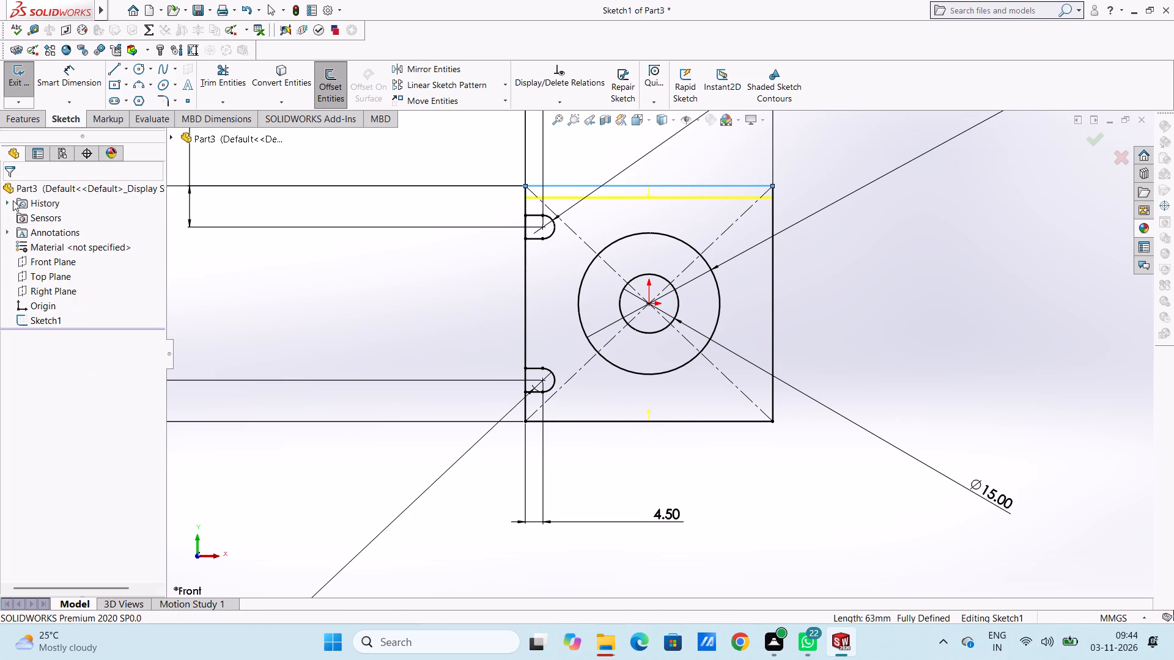
# Offset the rectangle's bottom edge 3 mm inward with the direction reversed, adding its dimension.
pyautogui.click(326, 84)
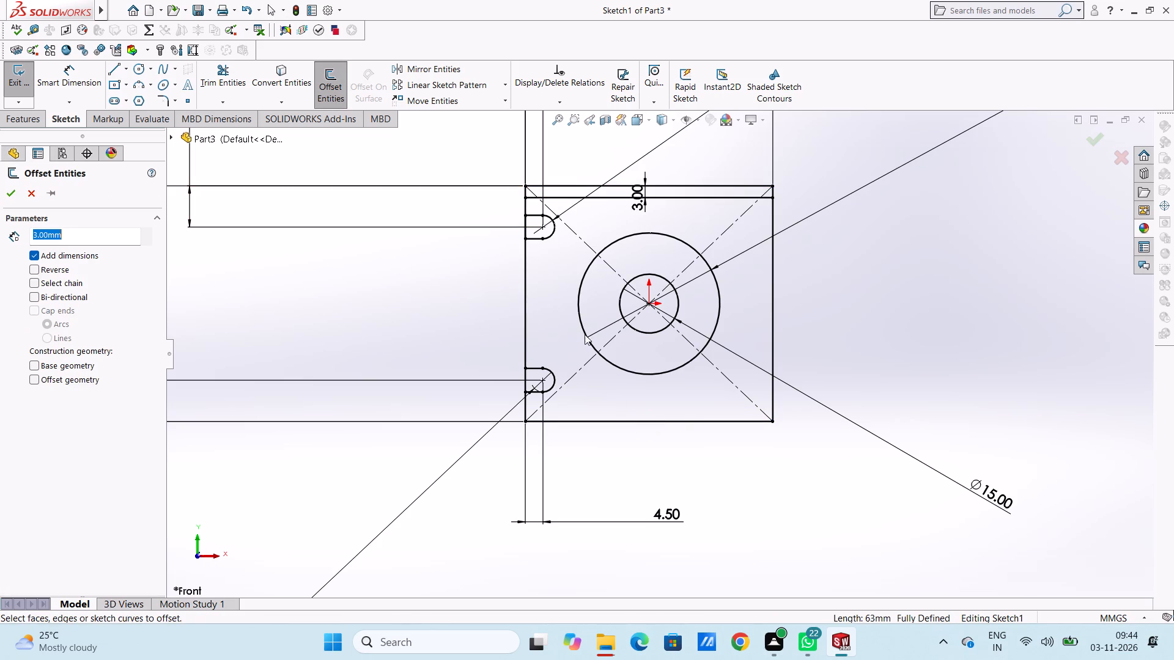
pyautogui.click(673, 419)
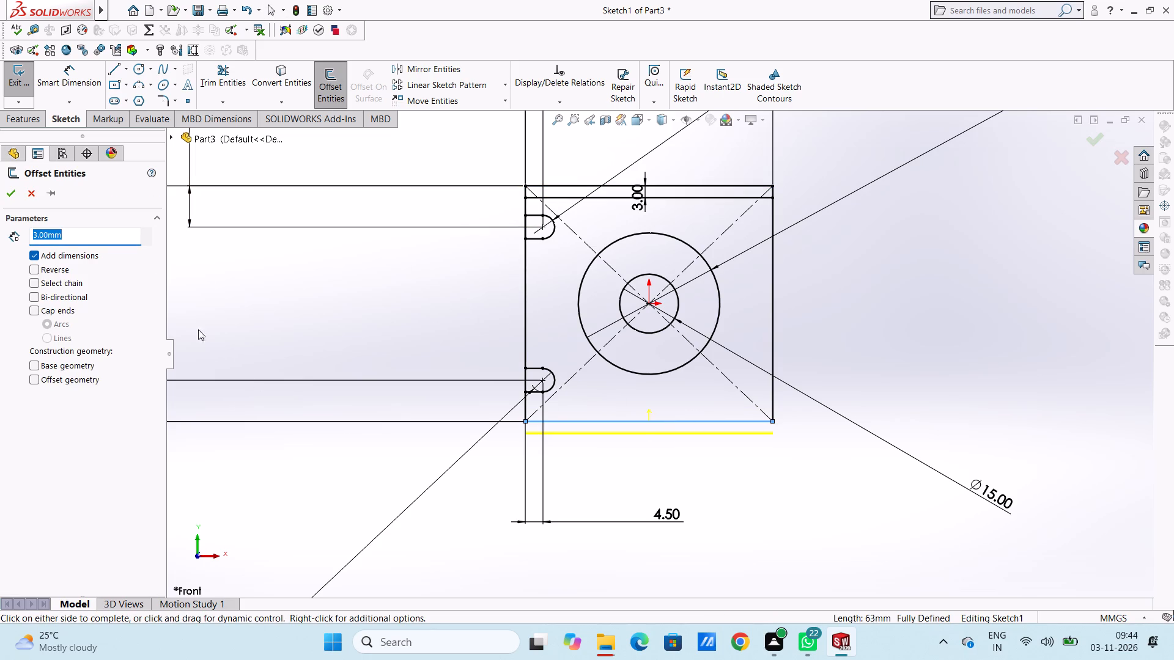
pyautogui.click(37, 267)
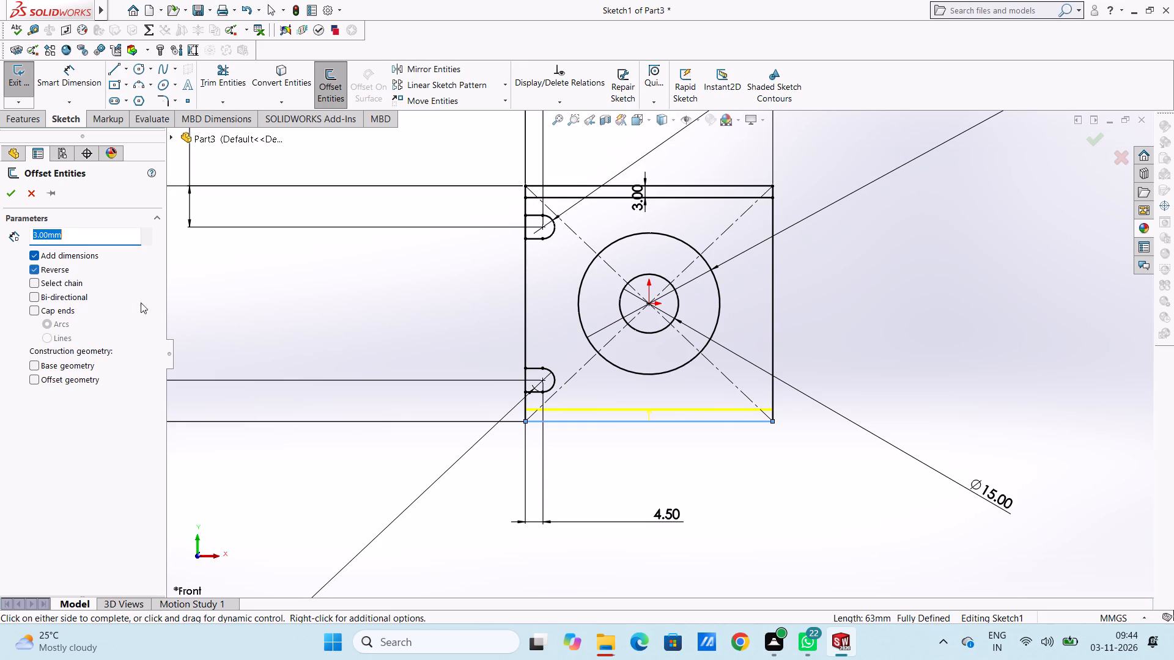
pyautogui.click(4, 197)
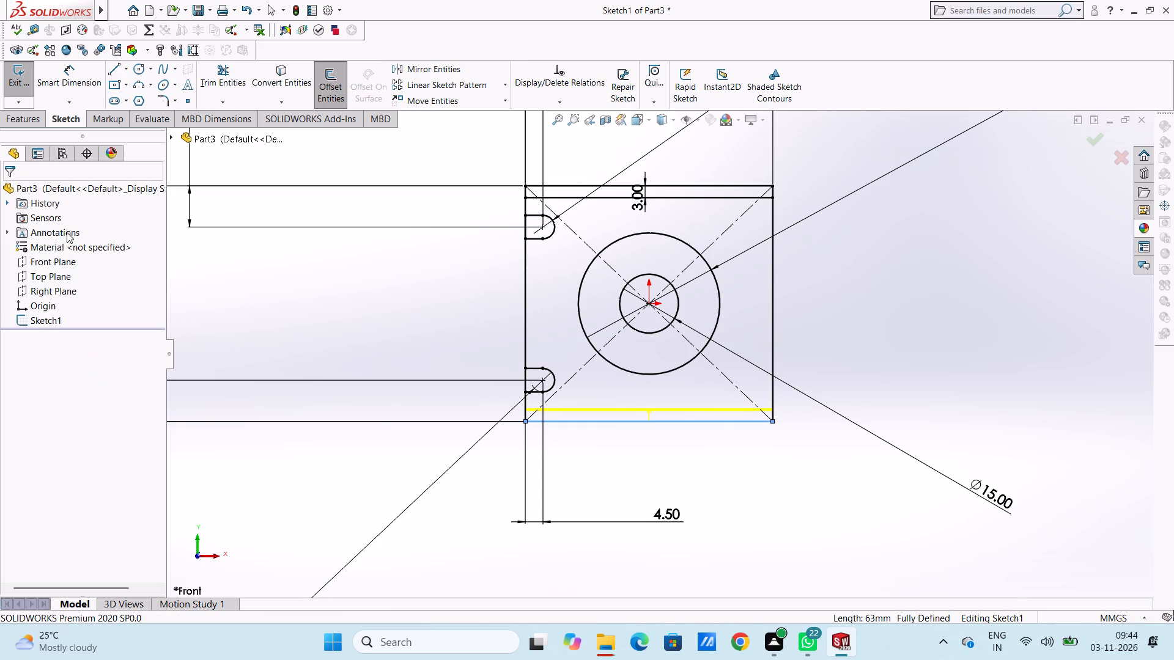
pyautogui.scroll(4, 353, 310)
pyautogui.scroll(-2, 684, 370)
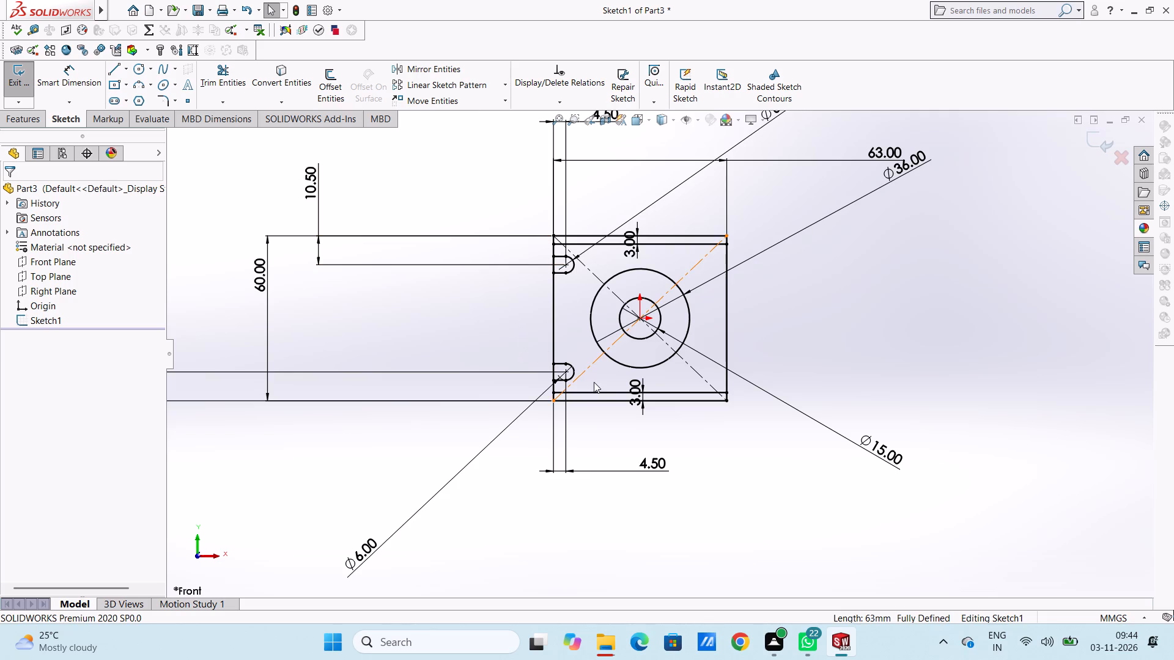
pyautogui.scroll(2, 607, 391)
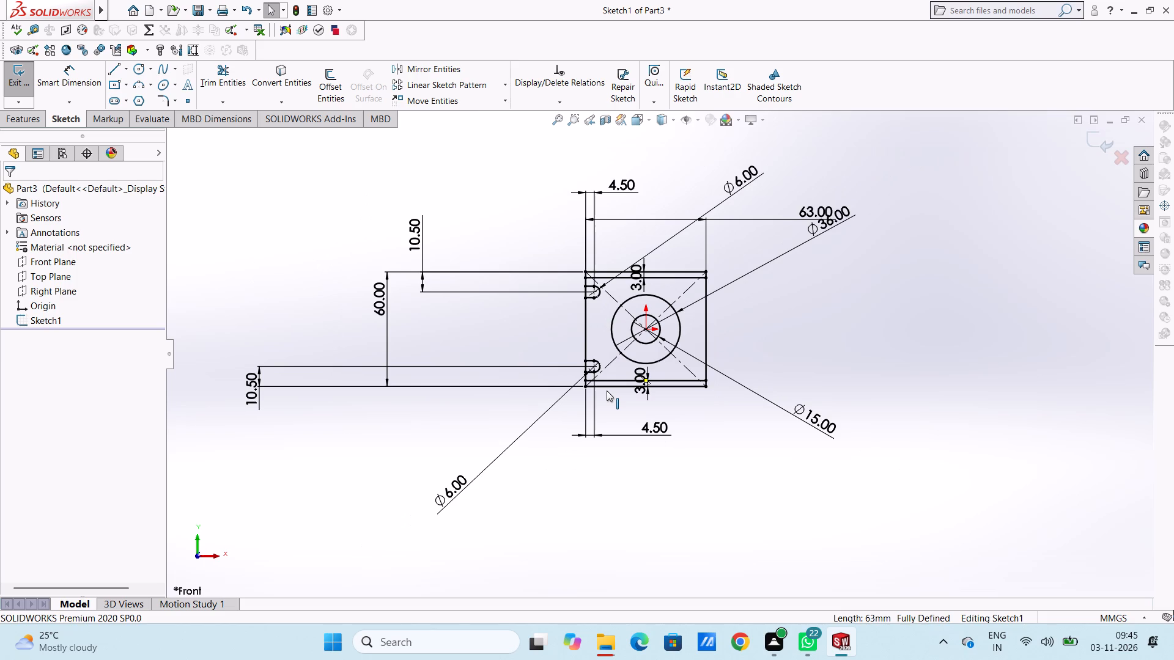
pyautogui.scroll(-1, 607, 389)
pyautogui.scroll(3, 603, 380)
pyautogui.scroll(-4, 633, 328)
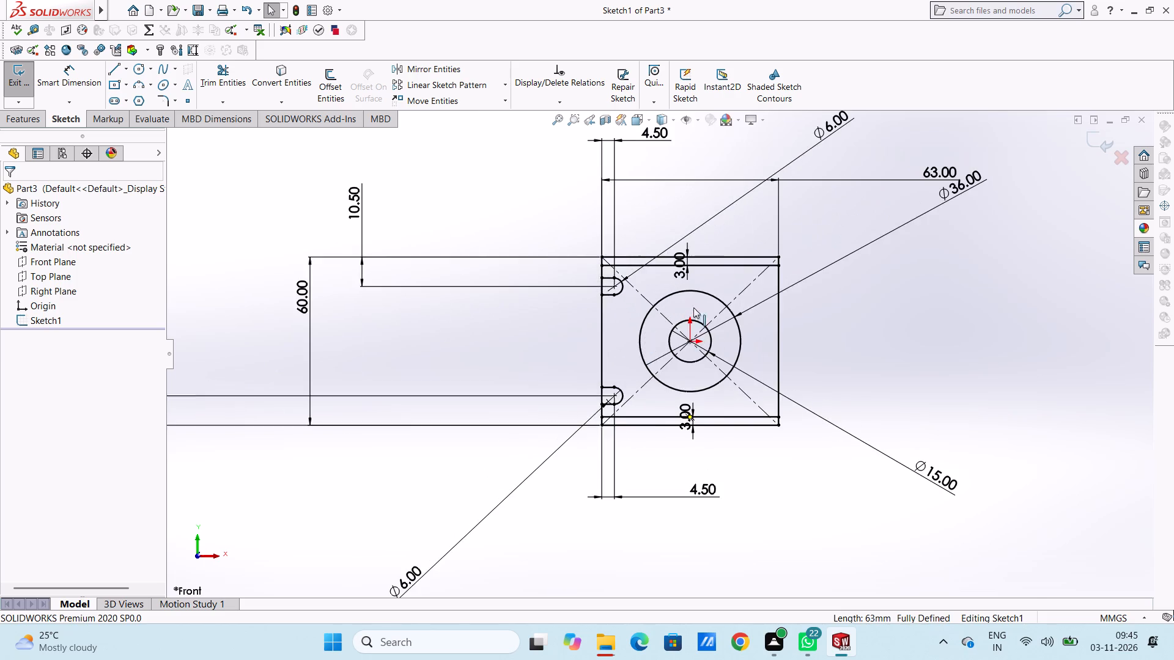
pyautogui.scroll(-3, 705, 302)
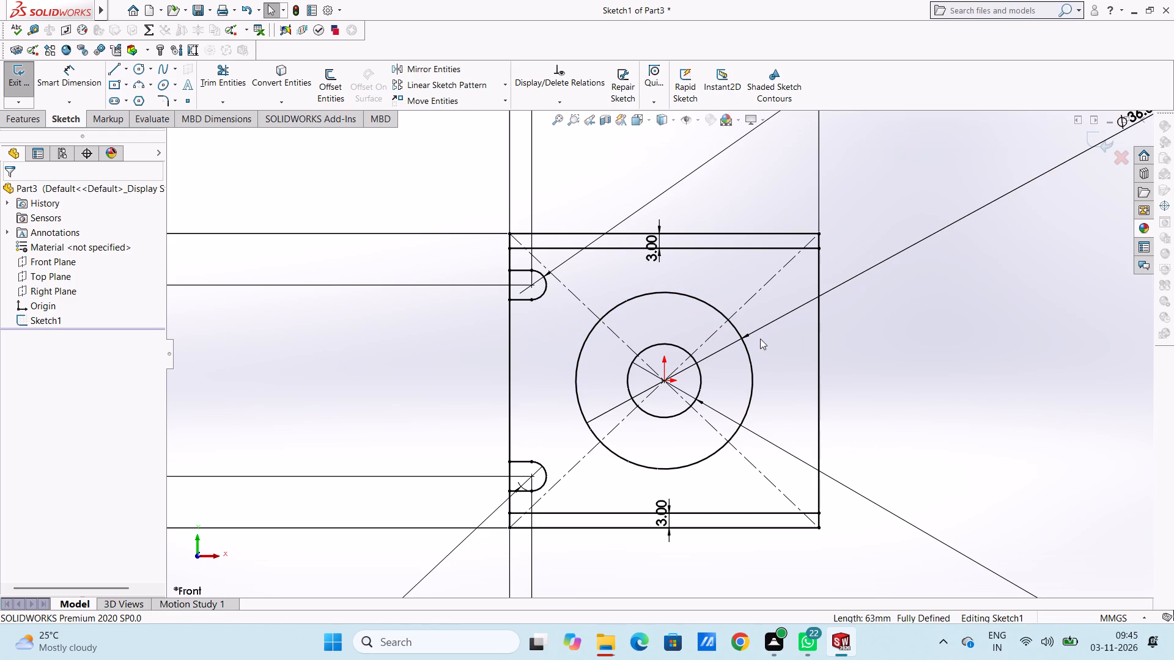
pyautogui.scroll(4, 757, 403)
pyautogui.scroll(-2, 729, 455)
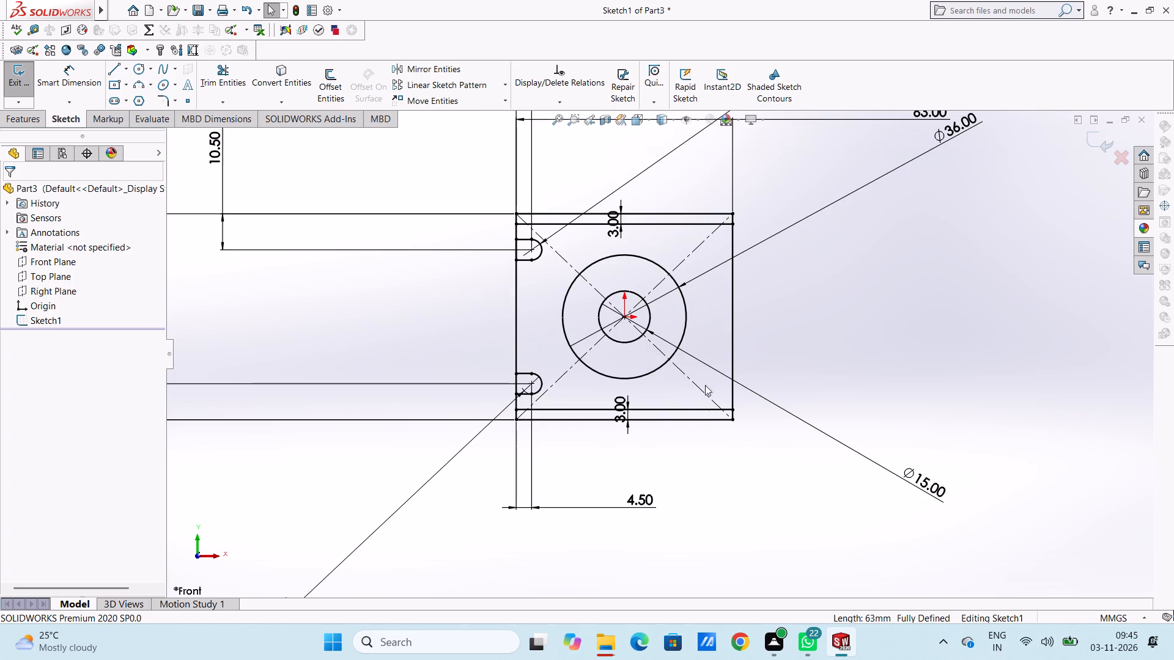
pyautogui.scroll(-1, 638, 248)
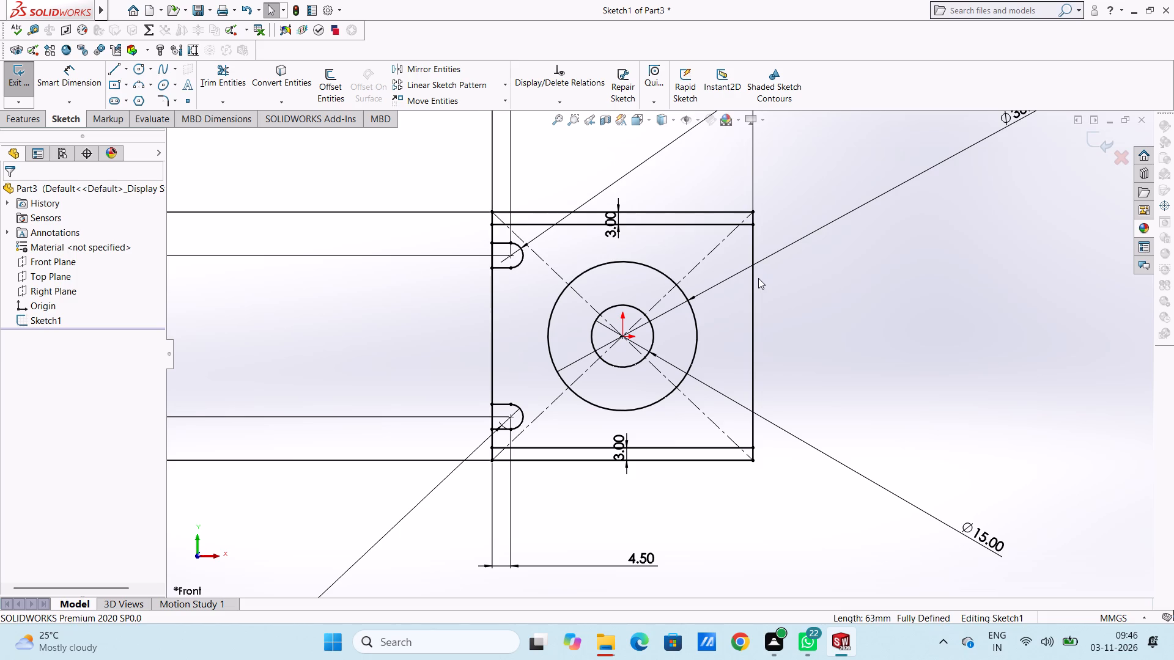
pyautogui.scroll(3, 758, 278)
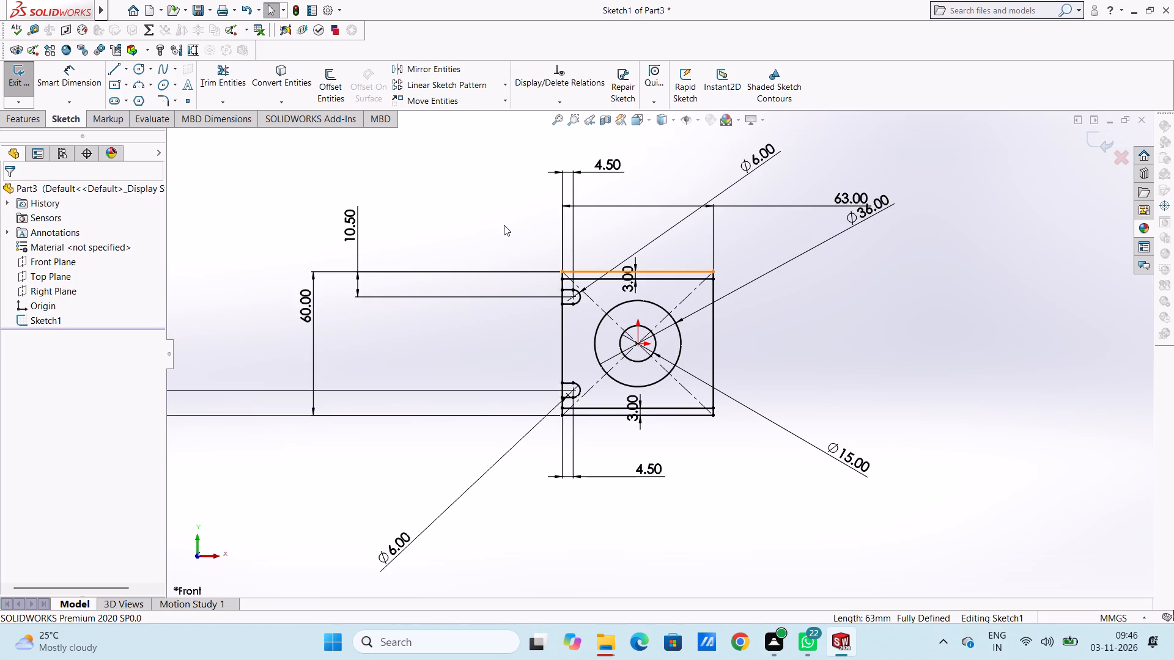
# Offset the rectangle's top edge 7 mm inward with Offset Entities, adding its dimension.
pyautogui.click(328, 90)
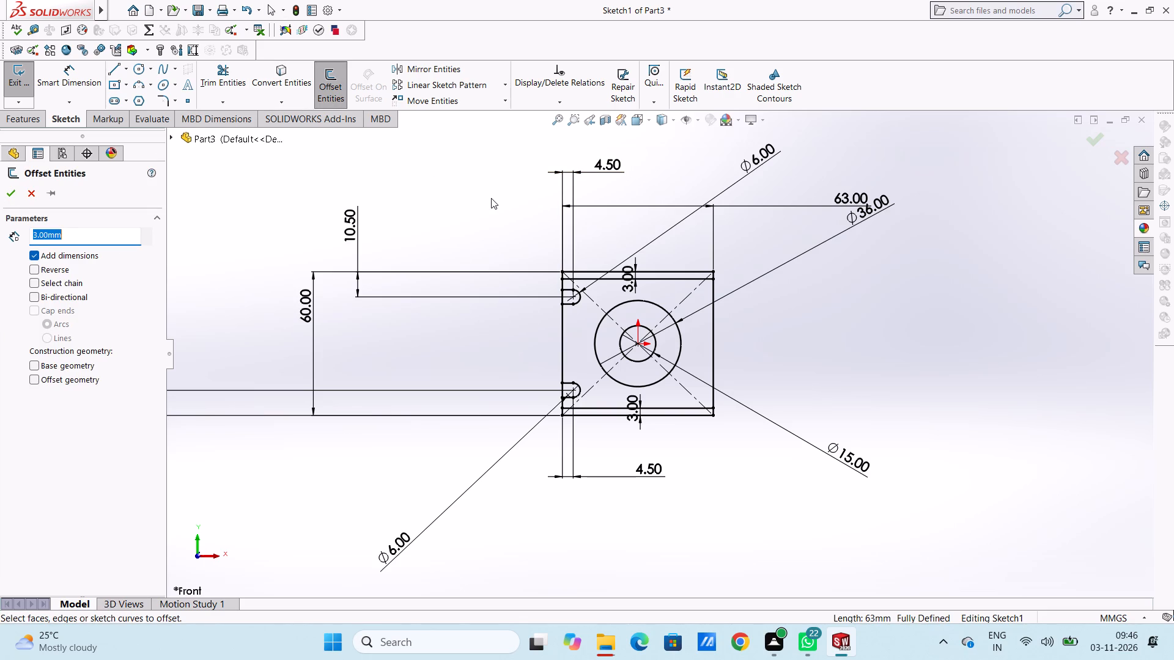
pyautogui.press('7')
pyautogui.press('Return')
pyautogui.click(673, 269)
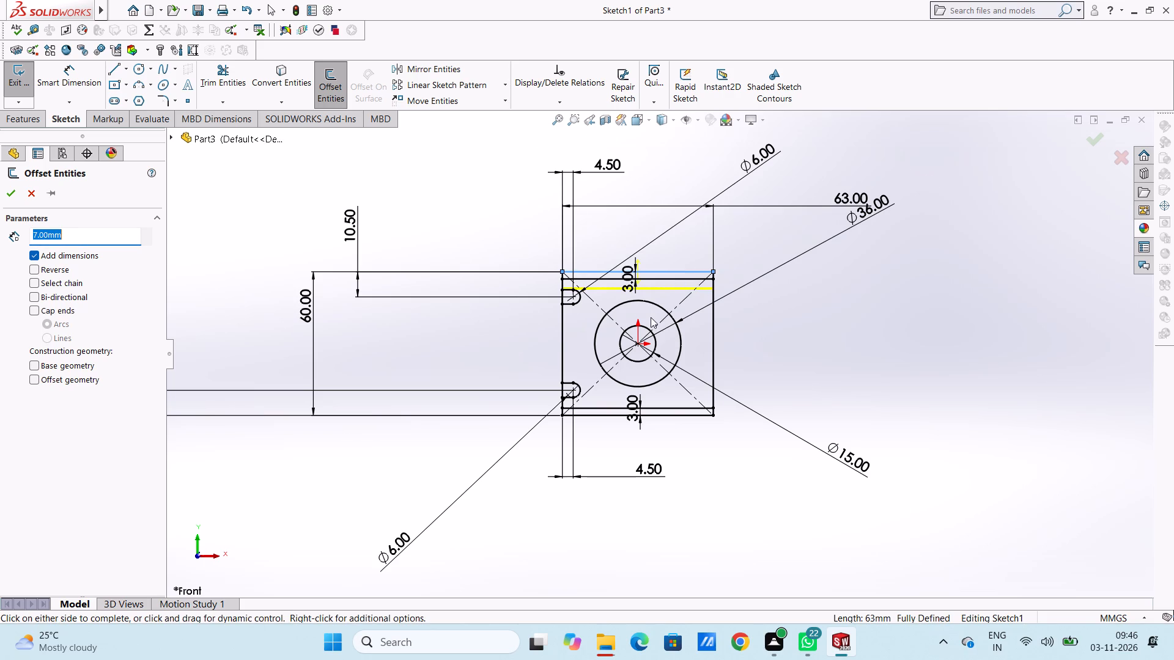
pyautogui.scroll(-3, 651, 317)
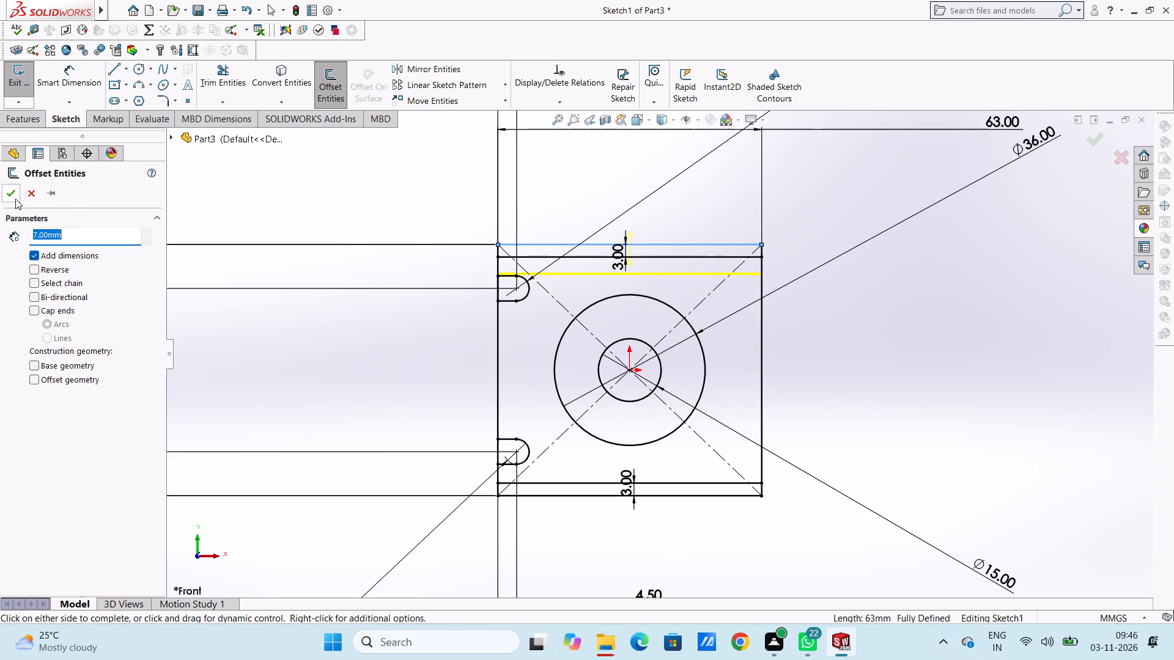
pyautogui.click(11, 196)
pyautogui.scroll(4, 643, 390)
pyautogui.scroll(-3, 706, 486)
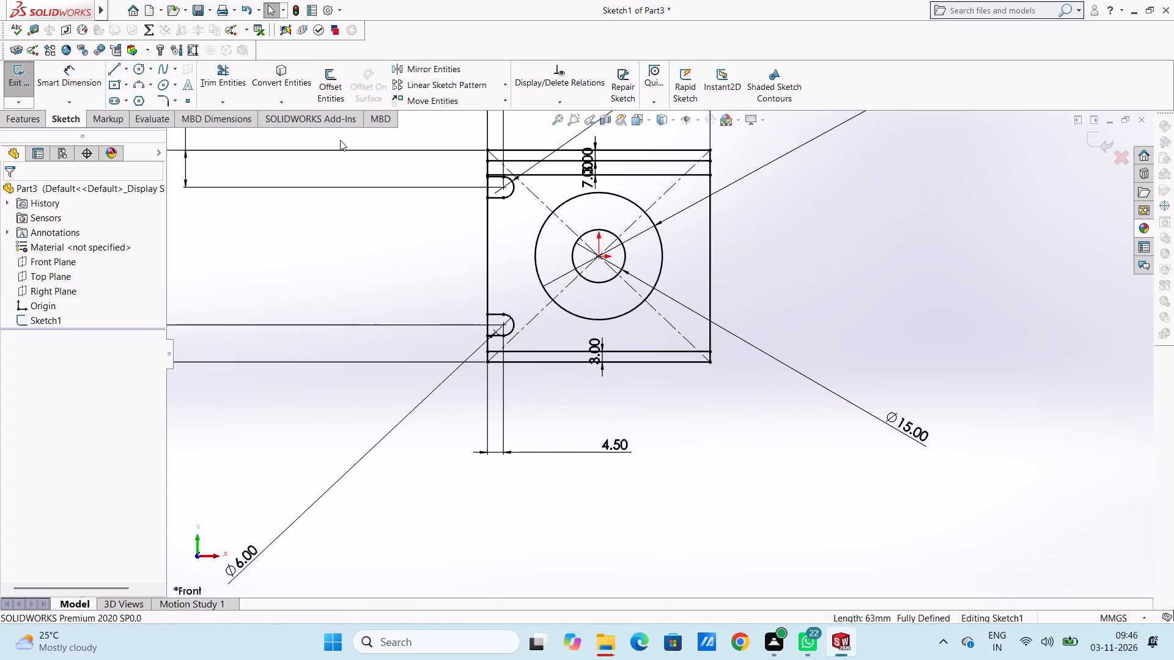
# Offset the rectangle's bottom edge 7 mm inward with the direction reversed, adding its dimension.
pyautogui.moveTo(330, 73); pyautogui.dragTo(334, 84)
pyautogui.scroll(3, 618, 352)
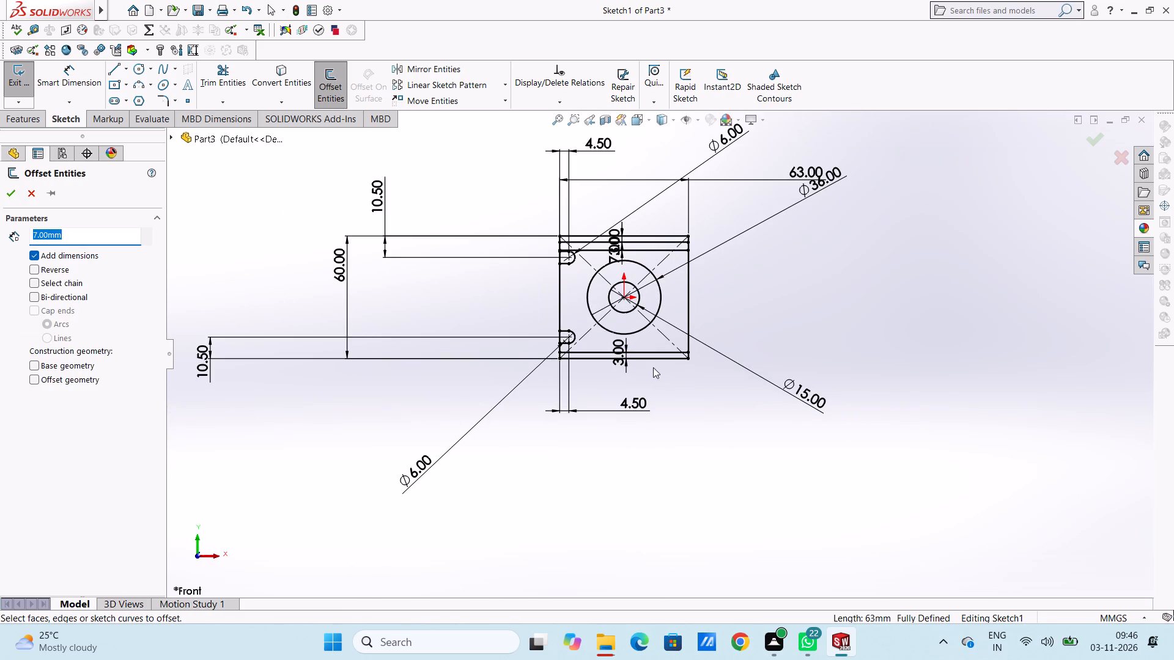
pyautogui.click(649, 359)
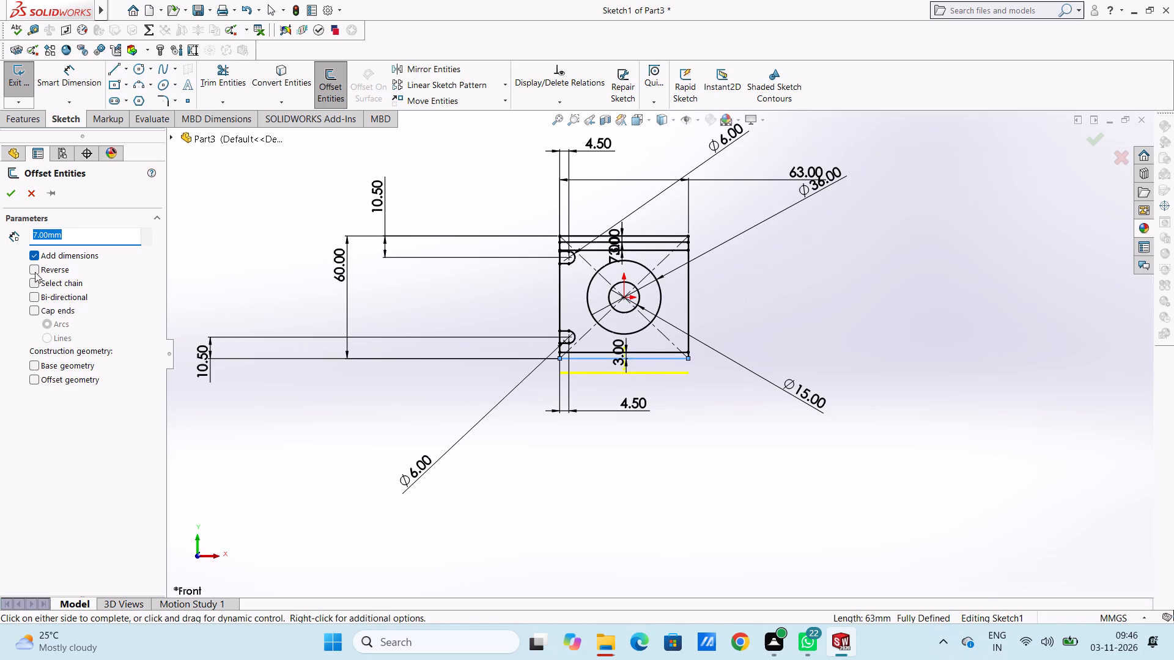
pyautogui.click(32, 271)
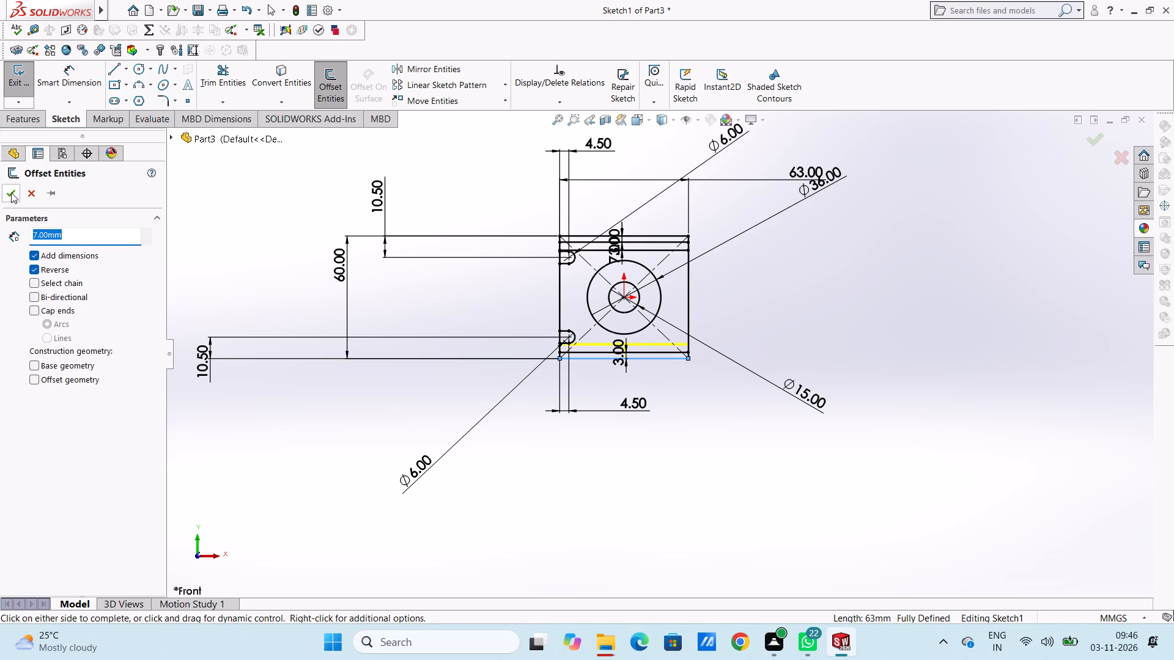
pyautogui.moveTo(11, 193); pyautogui.dragTo(14, 200)
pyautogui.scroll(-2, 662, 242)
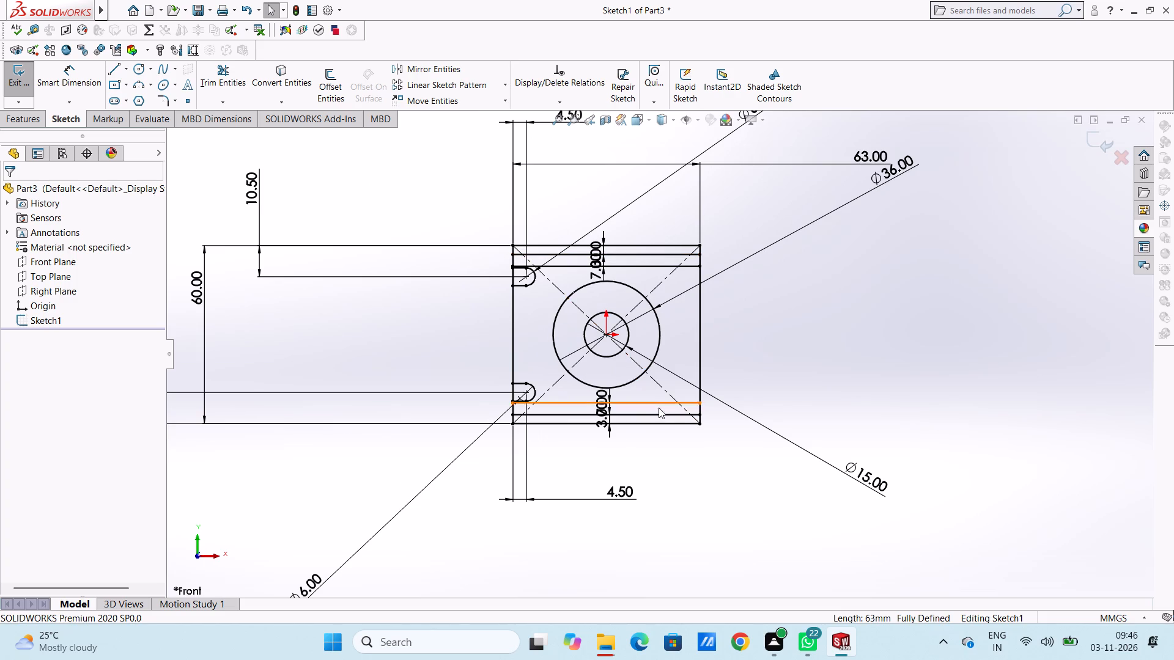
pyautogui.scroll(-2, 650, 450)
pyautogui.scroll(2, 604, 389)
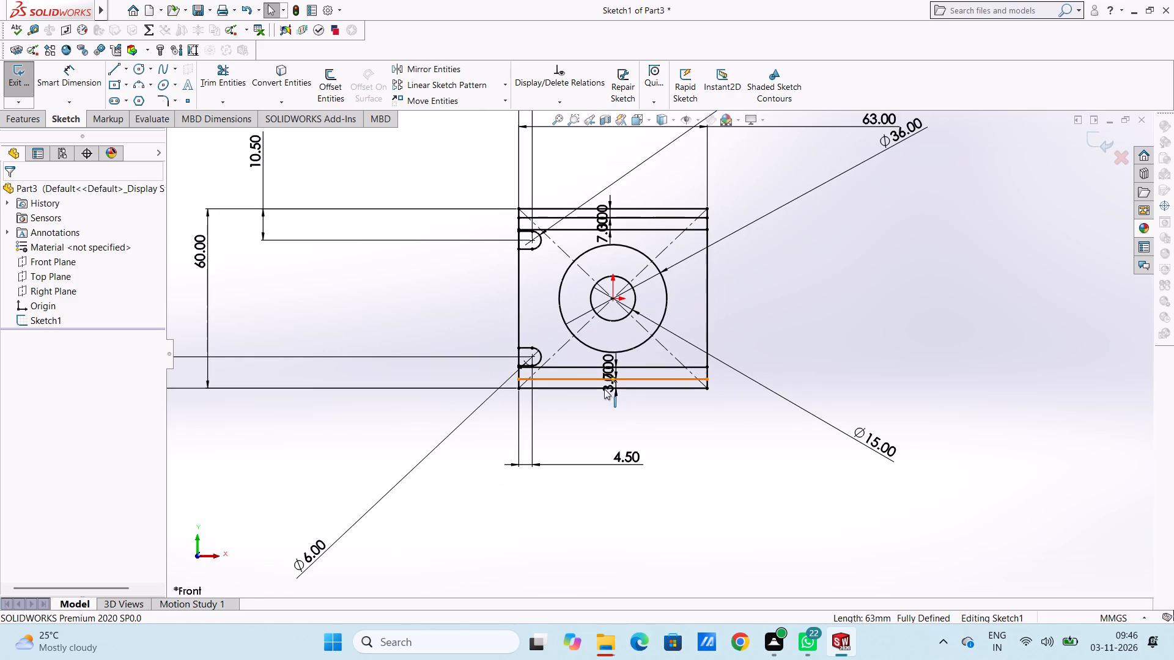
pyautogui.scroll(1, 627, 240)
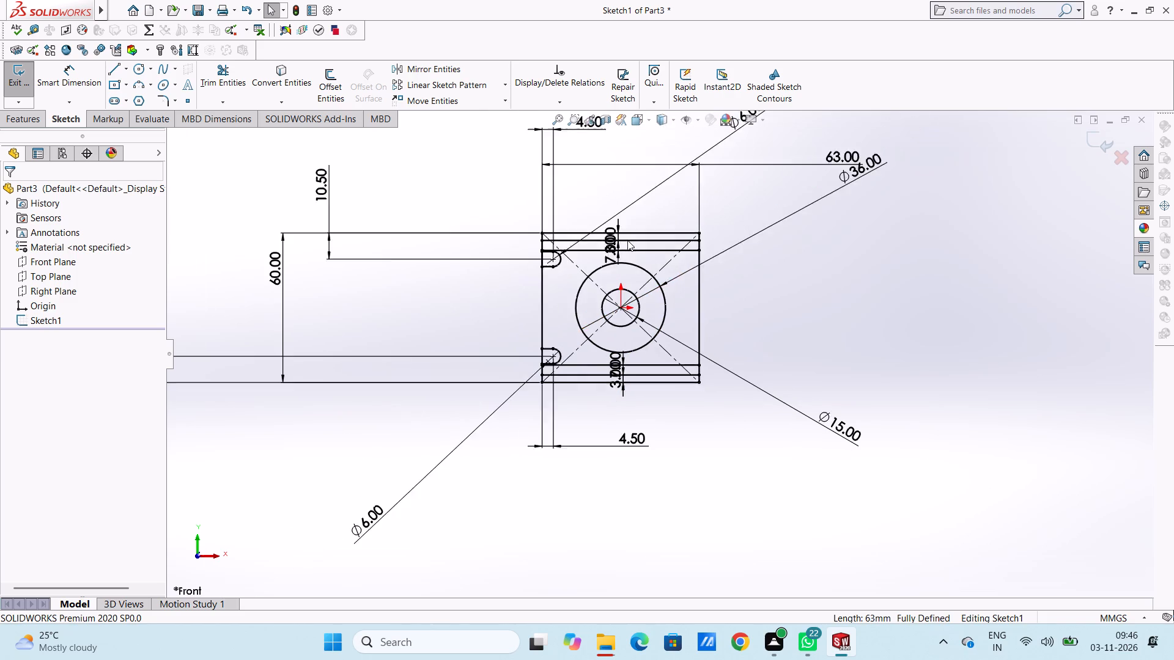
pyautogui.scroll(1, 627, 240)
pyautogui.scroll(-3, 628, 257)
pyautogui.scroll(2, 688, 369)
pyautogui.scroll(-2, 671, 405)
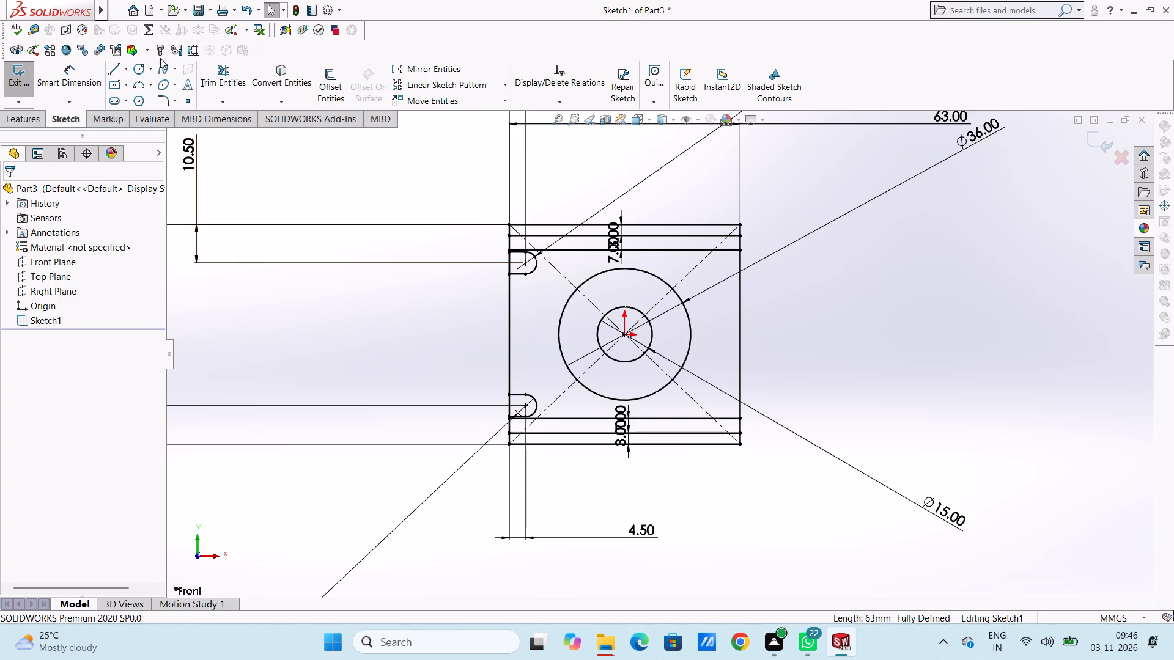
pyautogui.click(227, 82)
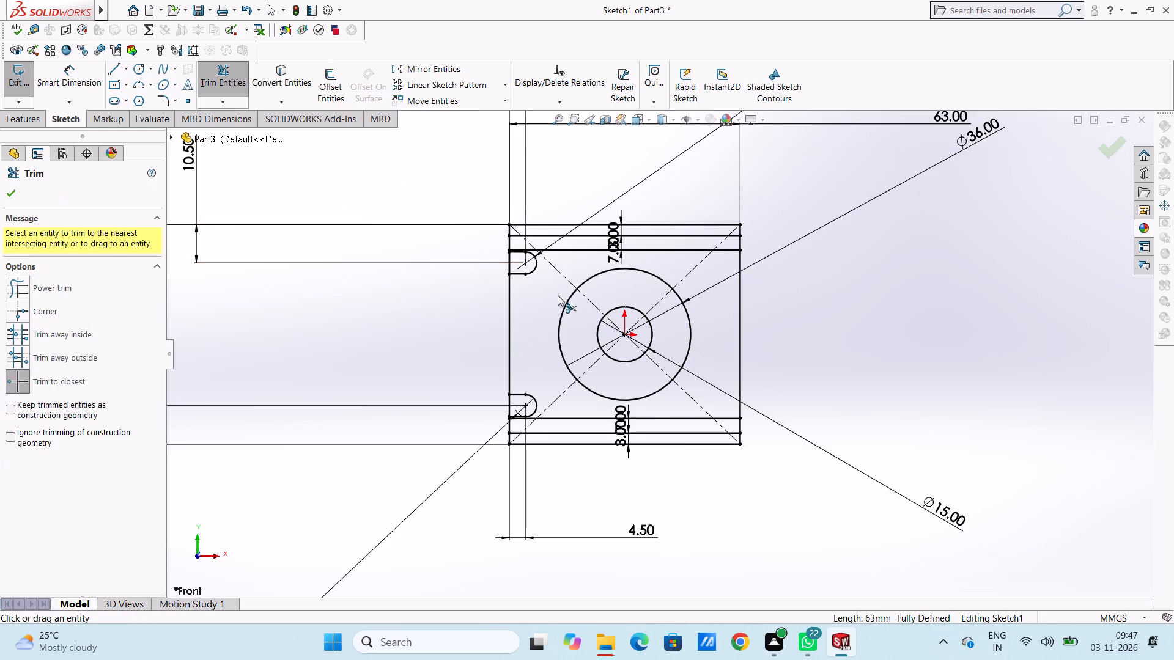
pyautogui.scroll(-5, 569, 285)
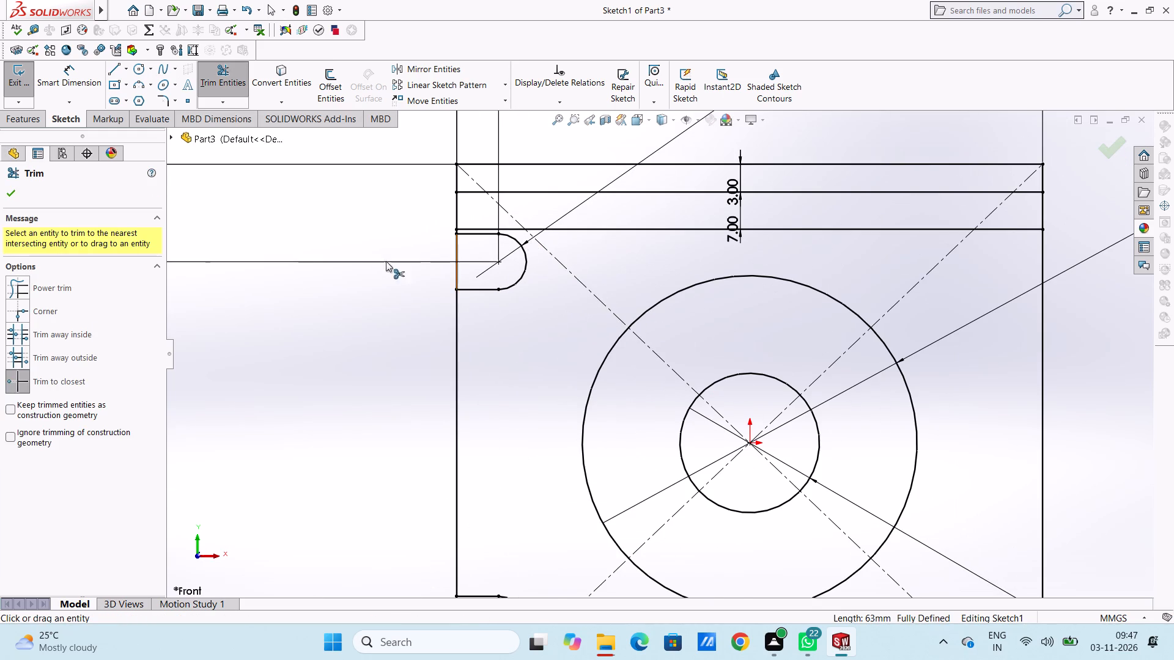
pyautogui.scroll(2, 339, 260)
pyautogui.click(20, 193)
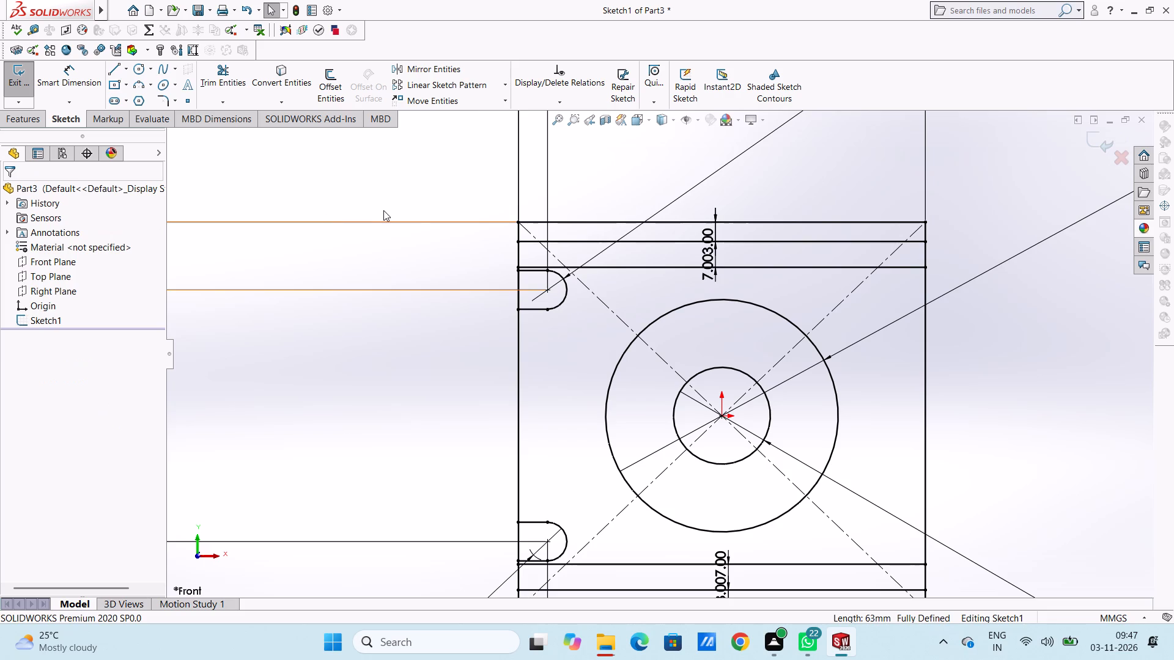
# Move the top edge's 7 mm and 3 mm offset dimensions outside the sketch, beyond the rectangle's right edge.
pyautogui.scroll(4, 523, 234)
pyautogui.scroll(-3, 722, 433)
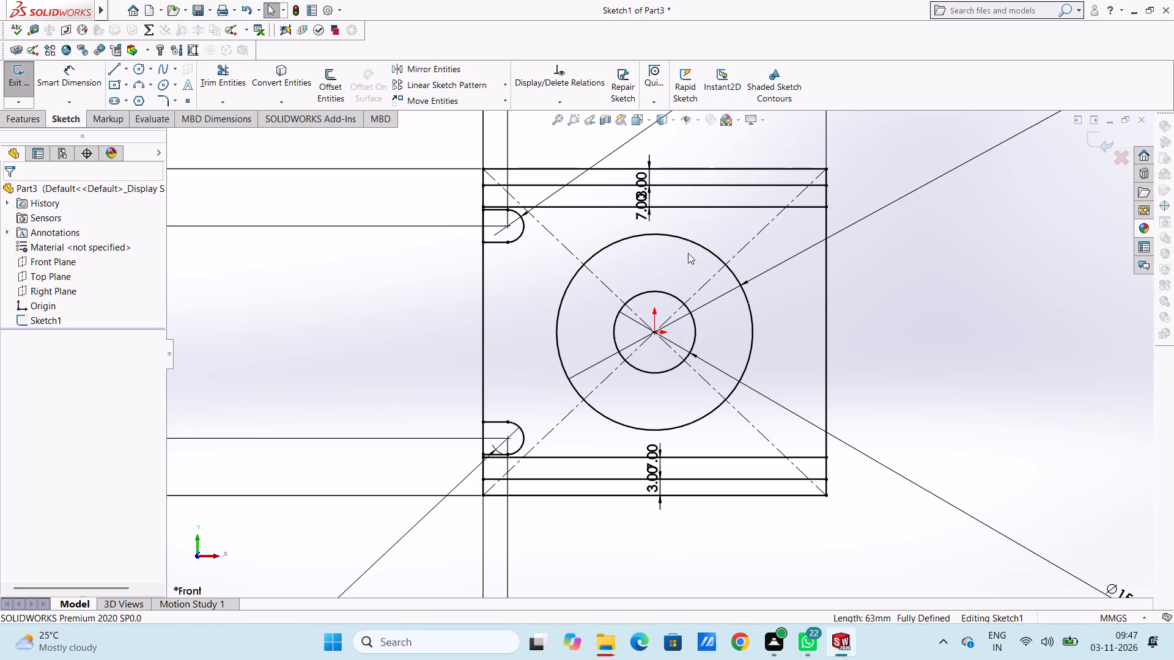
pyautogui.scroll(2, 688, 254)
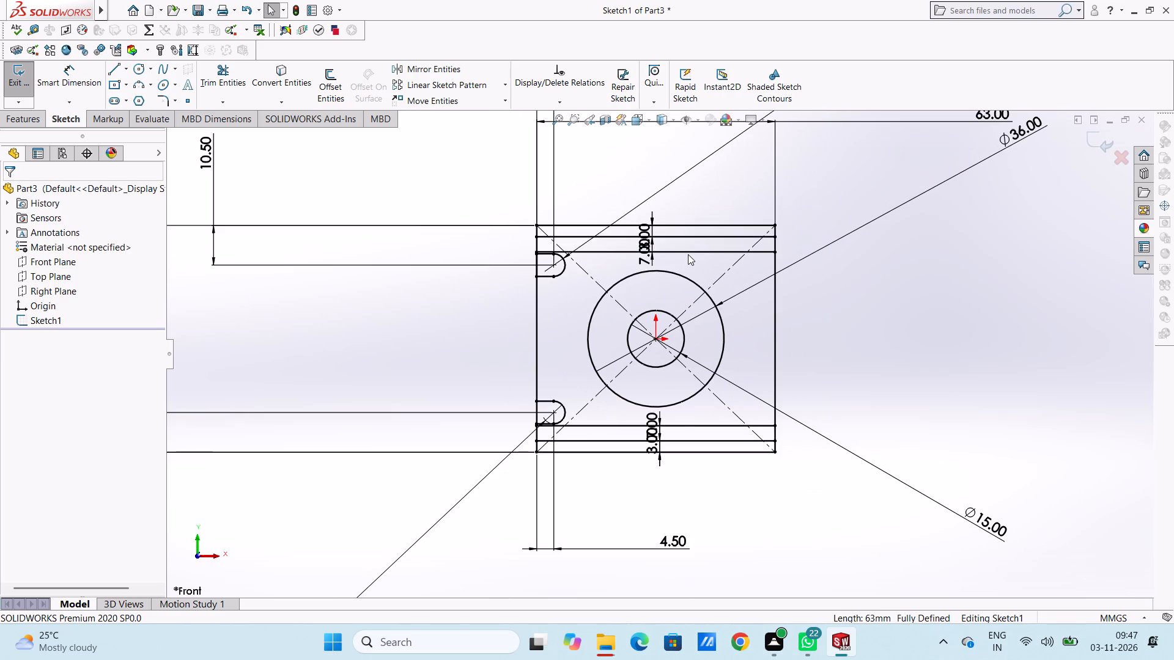
pyautogui.scroll(-2, 682, 425)
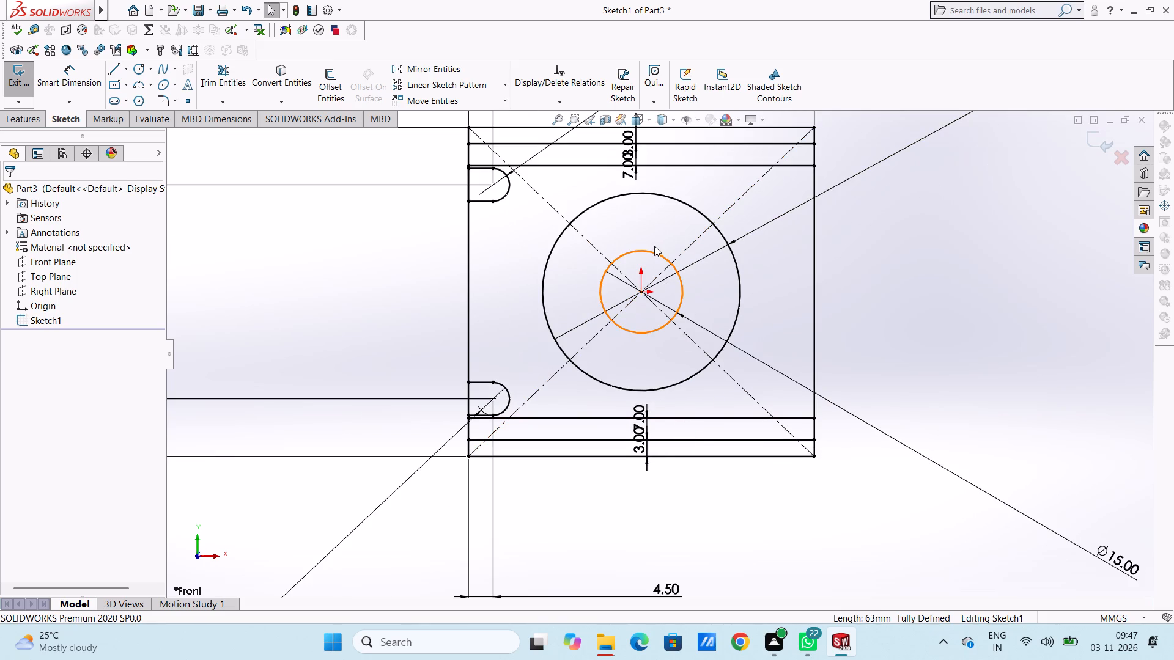
pyautogui.scroll(3, 654, 245)
pyautogui.scroll(-1, 654, 279)
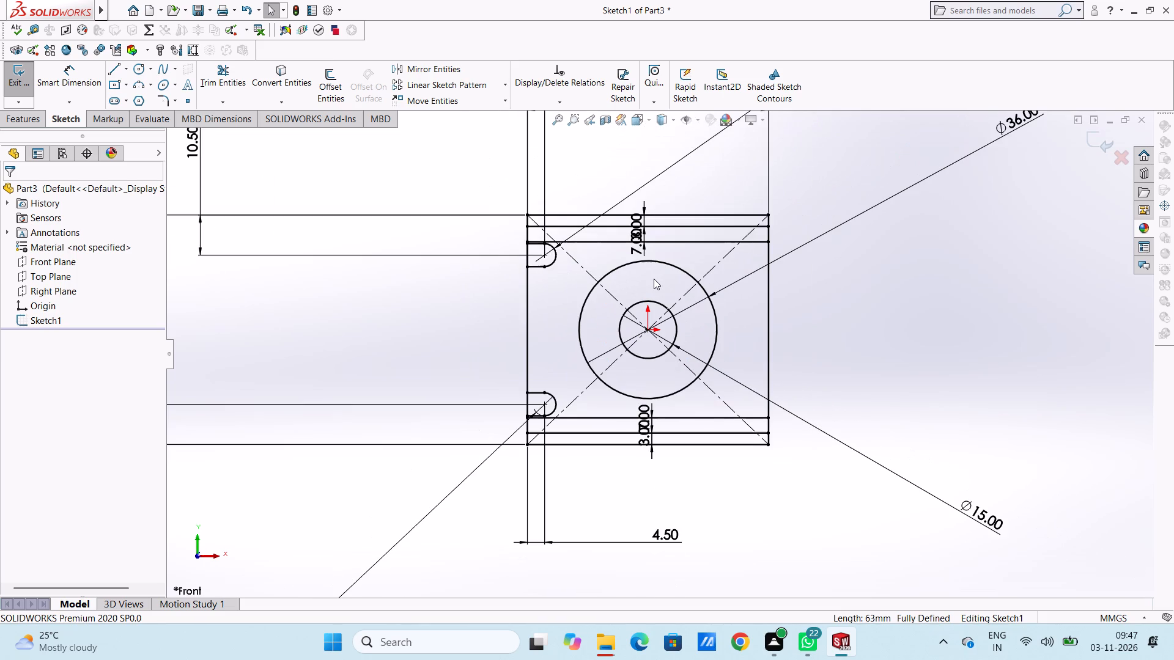
pyautogui.moveTo(637, 237); pyautogui.dragTo(998, 291)
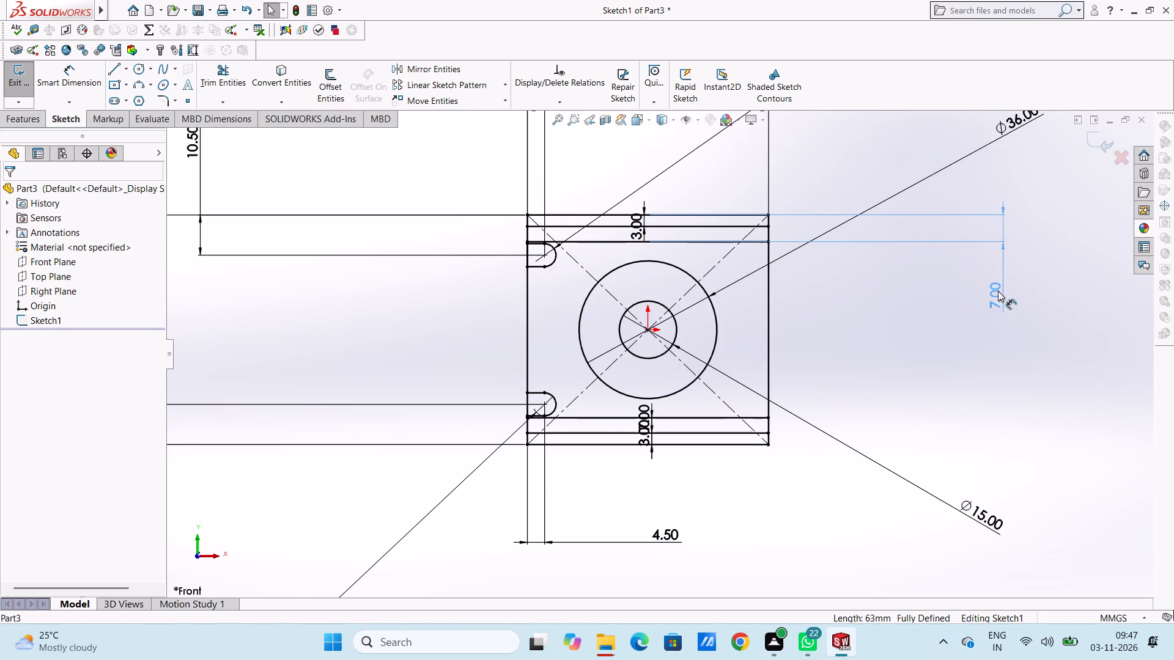
pyautogui.moveTo(998, 291); pyautogui.dragTo(1062, 298)
pyautogui.click(896, 319)
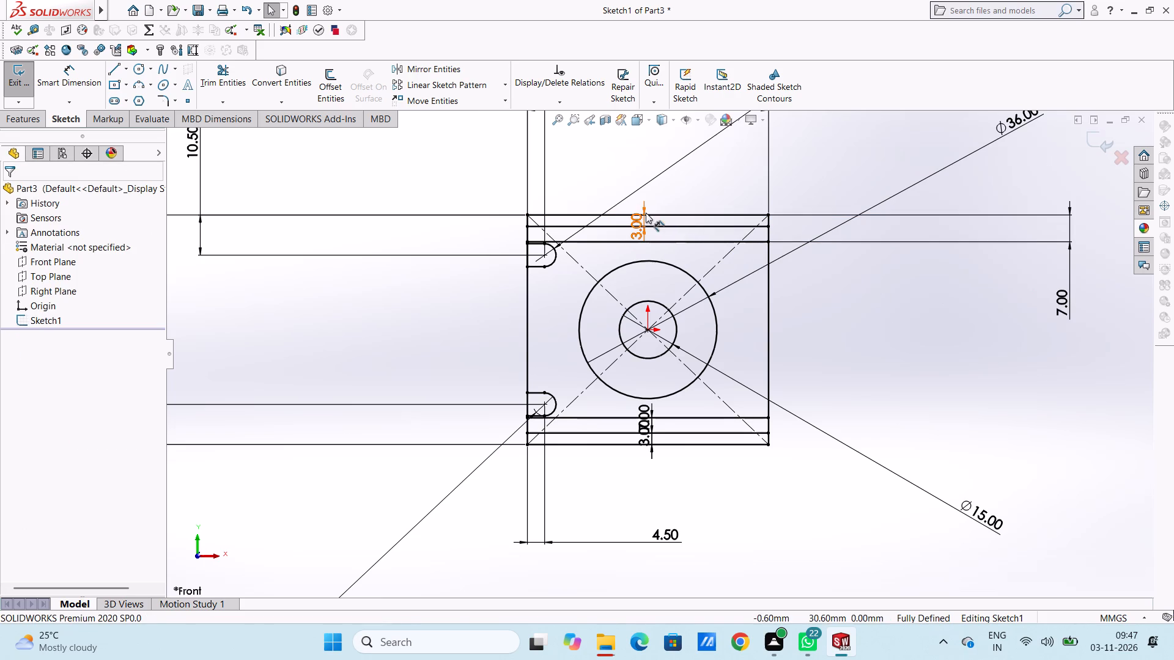
pyautogui.moveTo(643, 216); pyautogui.dragTo(1021, 201)
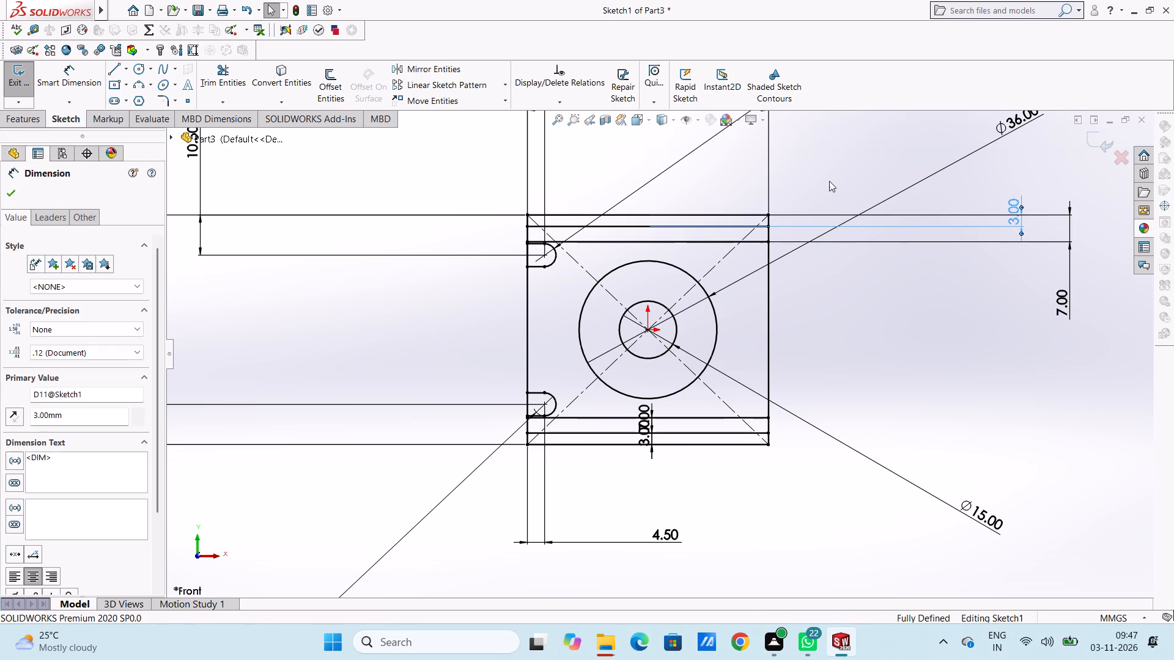
pyautogui.click(824, 175)
# Move the bottom edge's 7 mm and 3 mm offset dimensions outside the sketch, beyond the rectangle's right edge.
pyautogui.moveTo(643, 418); pyautogui.dragTo(1012, 417)
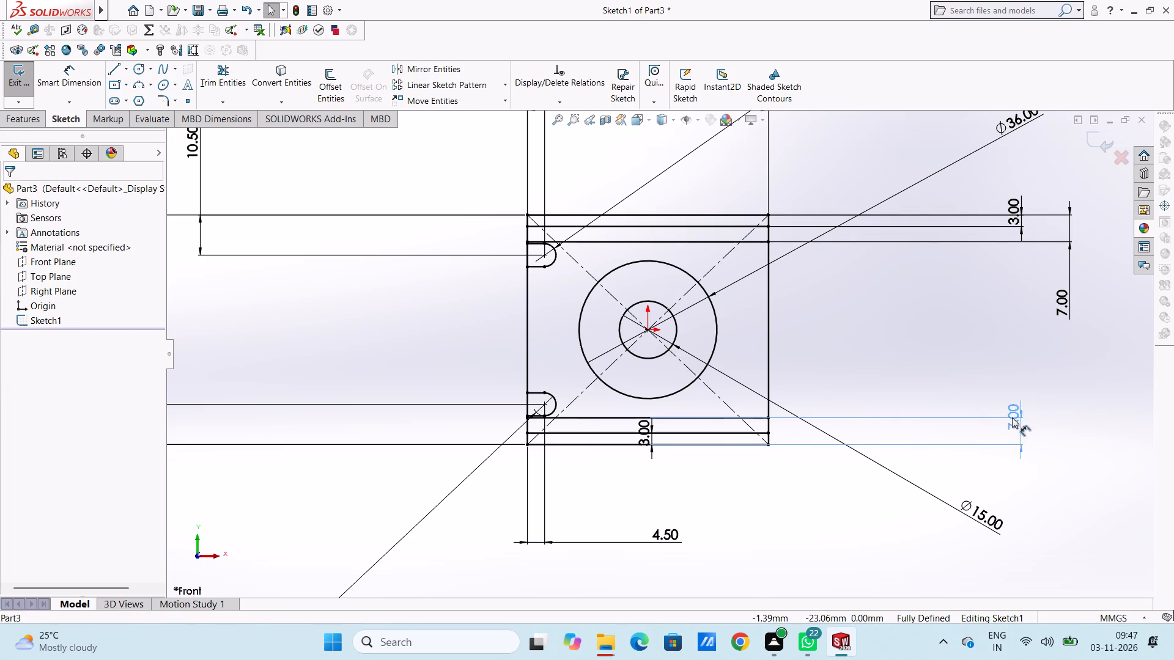
pyautogui.moveTo(1012, 417); pyautogui.dragTo(1082, 429)
pyautogui.click(954, 366)
pyautogui.moveTo(648, 435); pyautogui.dragTo(1071, 377)
pyautogui.click(956, 352)
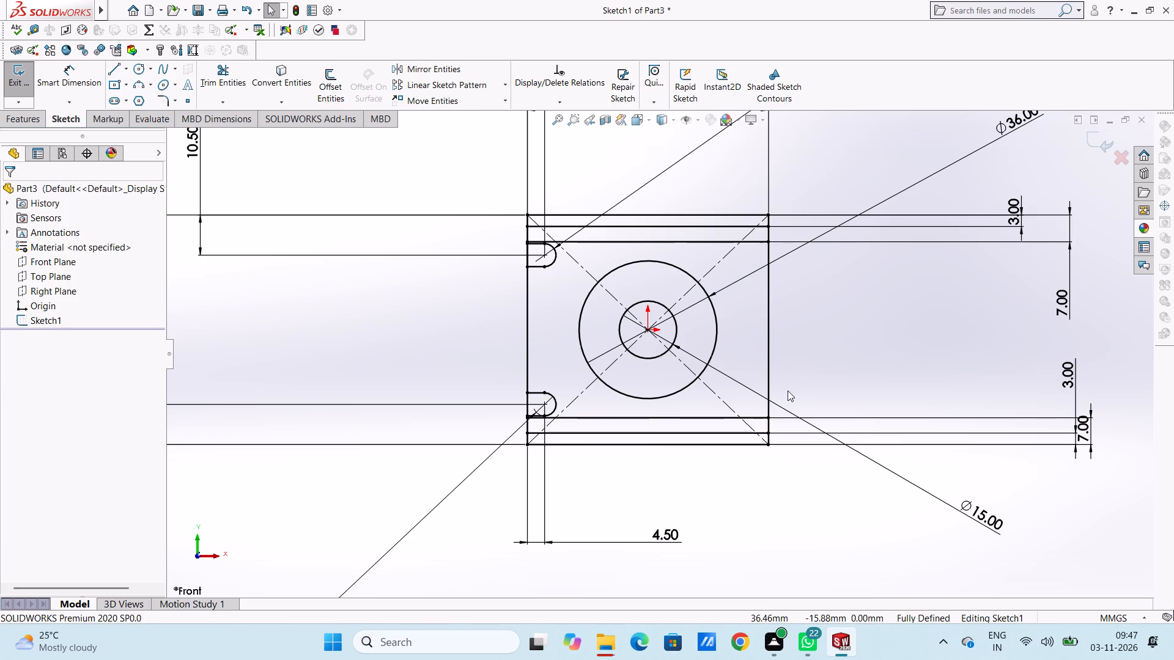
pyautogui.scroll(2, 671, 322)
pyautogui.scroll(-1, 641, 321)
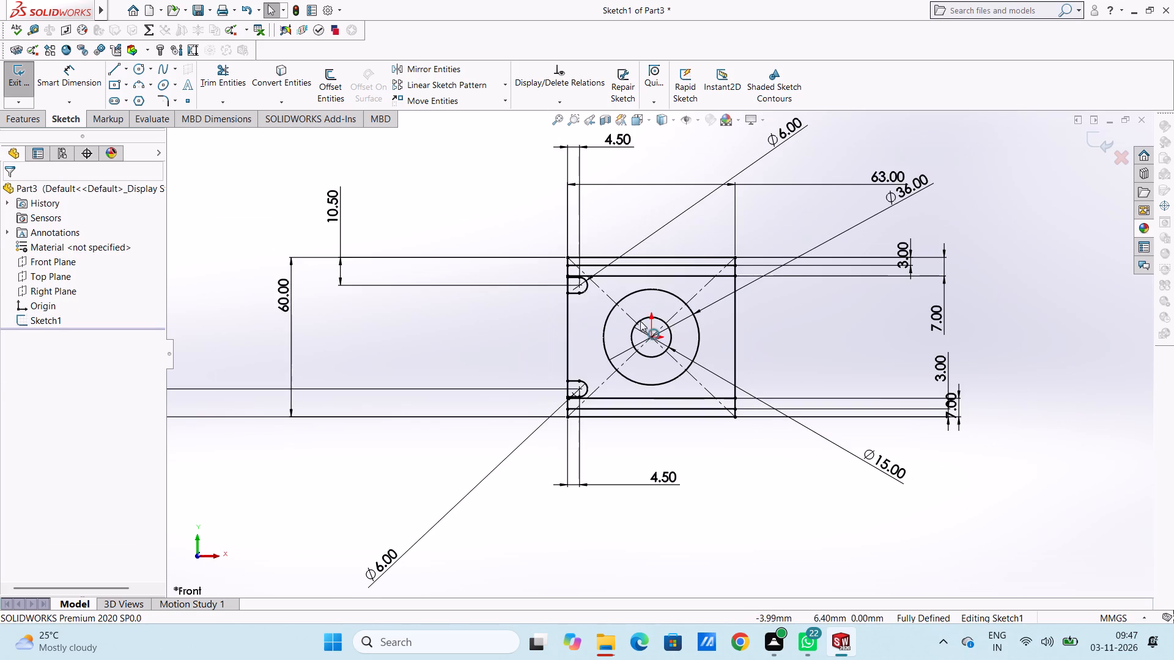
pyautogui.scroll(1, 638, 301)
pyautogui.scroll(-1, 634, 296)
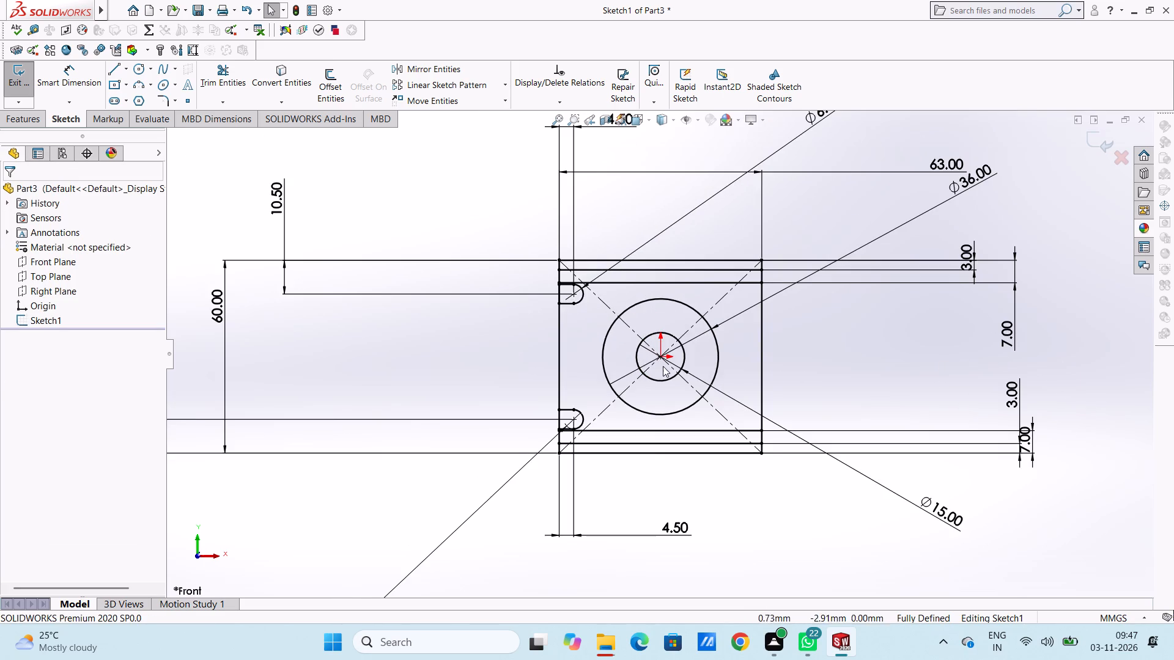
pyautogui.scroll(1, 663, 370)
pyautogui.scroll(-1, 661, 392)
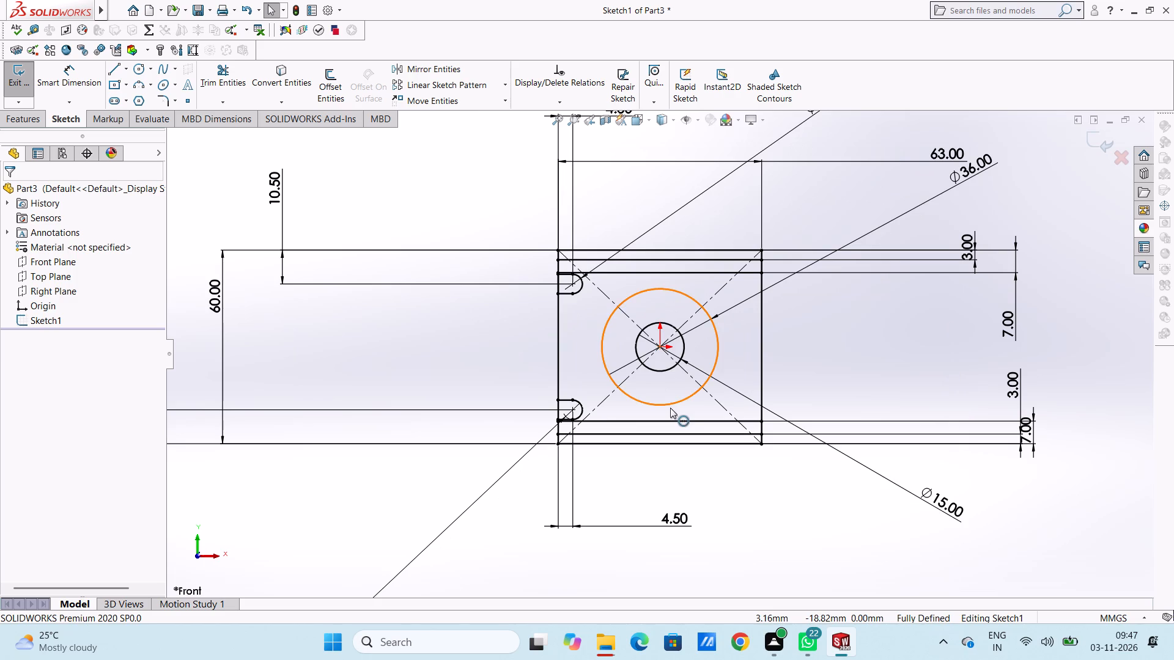
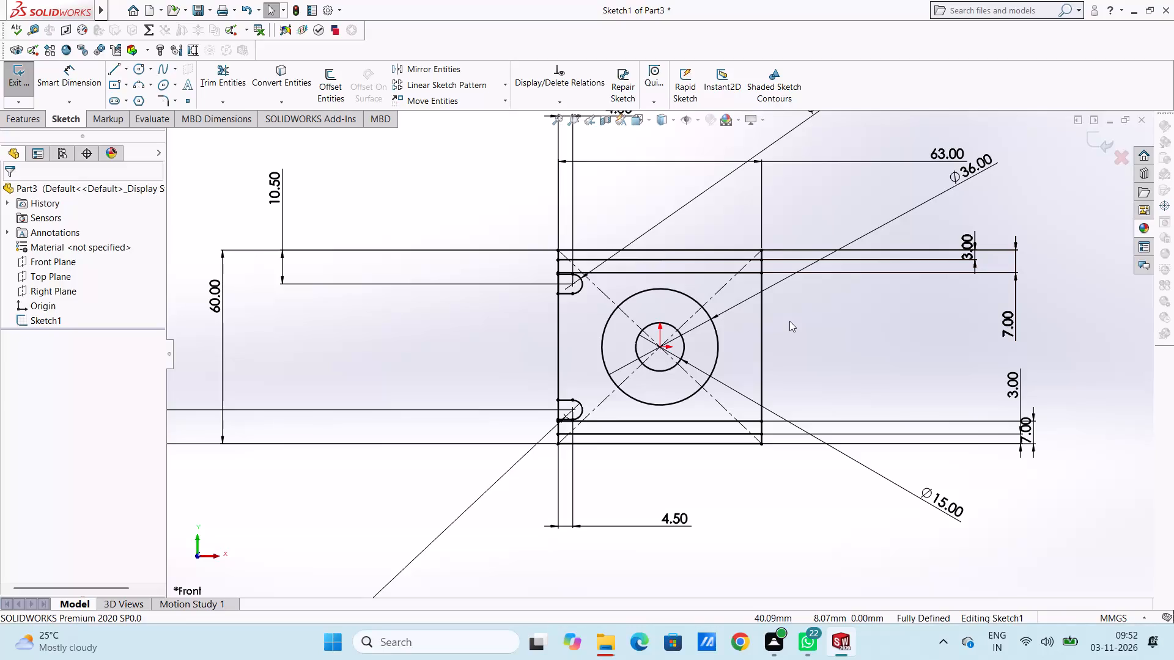
# Sketch a slanted line about 23 mm long, tangent to the top of the 36 mm circle and ending on the upper 7 mm offset line.
pyautogui.scroll(-2, 715, 313)
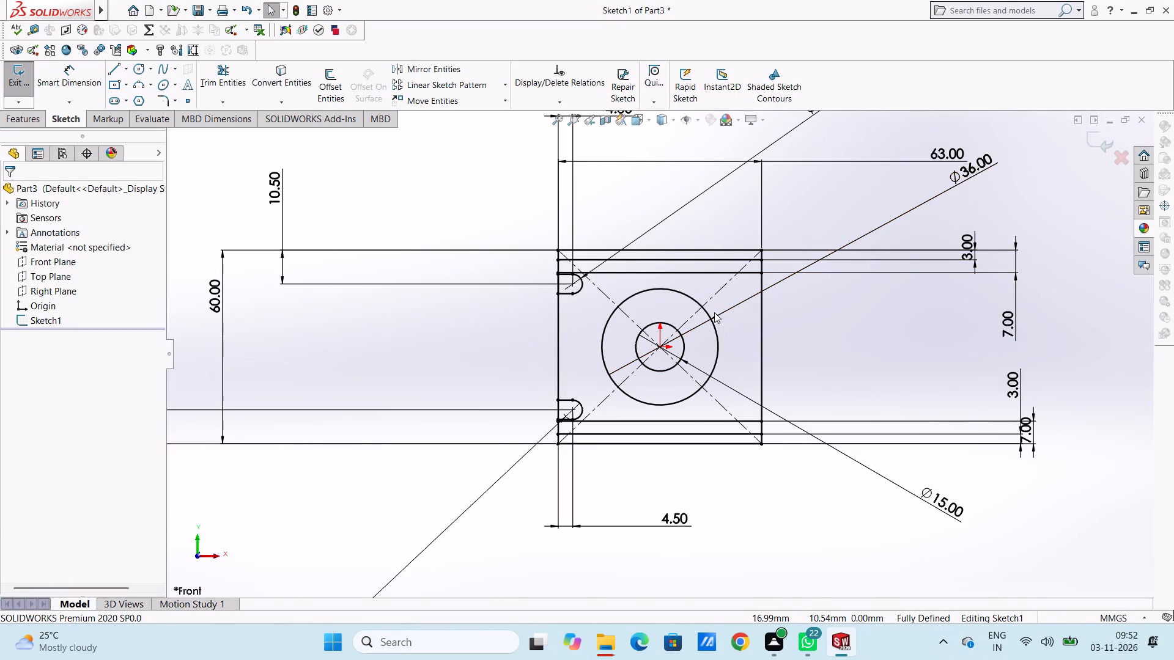
pyautogui.scroll(-2, 708, 293)
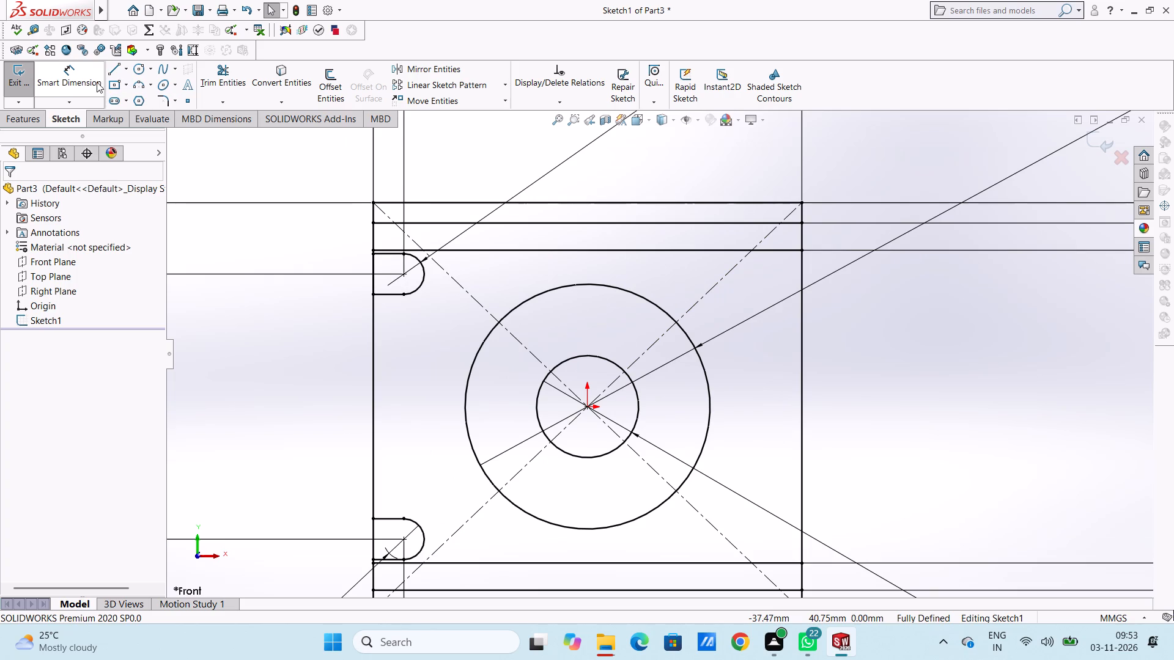
pyautogui.click(119, 70)
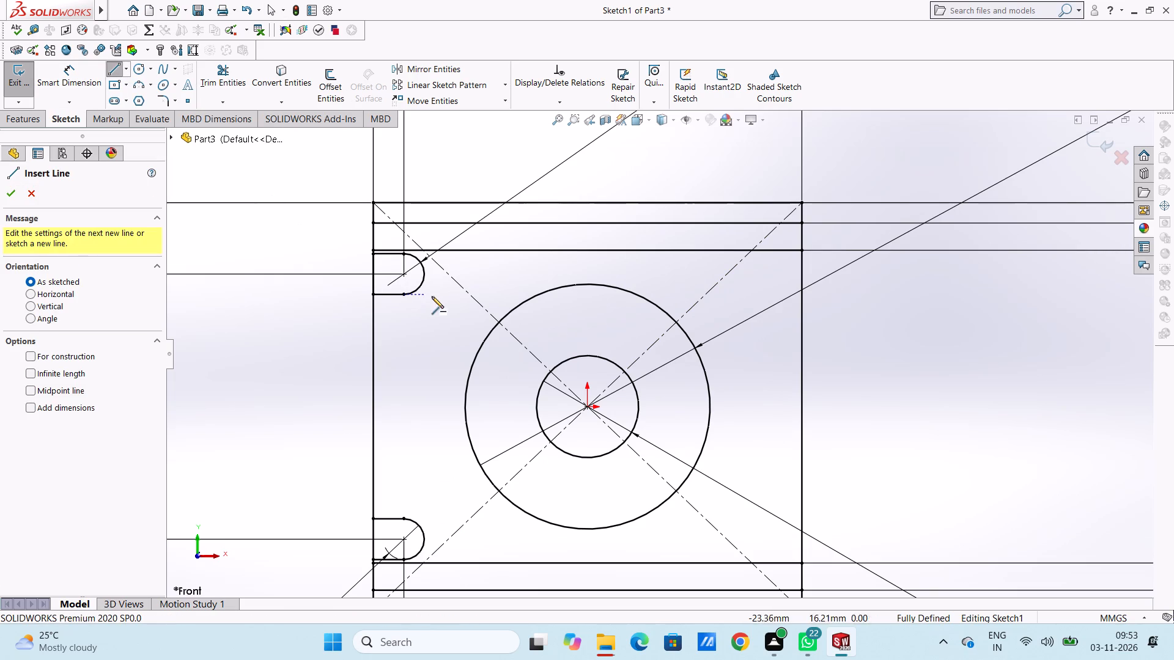
pyautogui.click(514, 306)
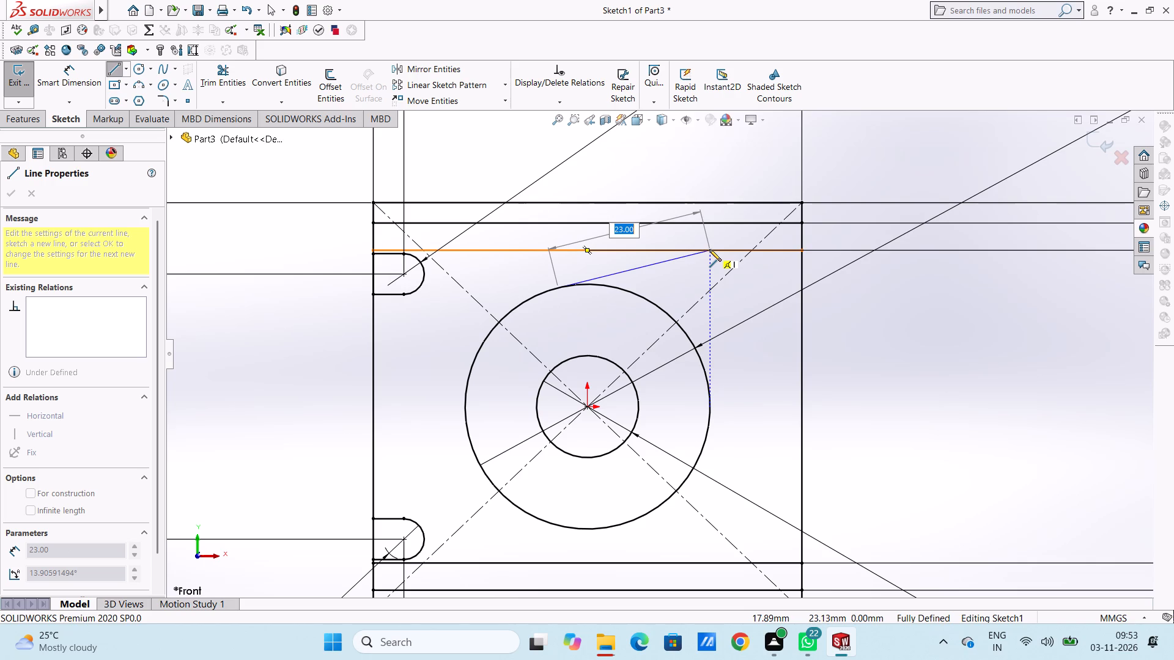
pyautogui.click(709, 249)
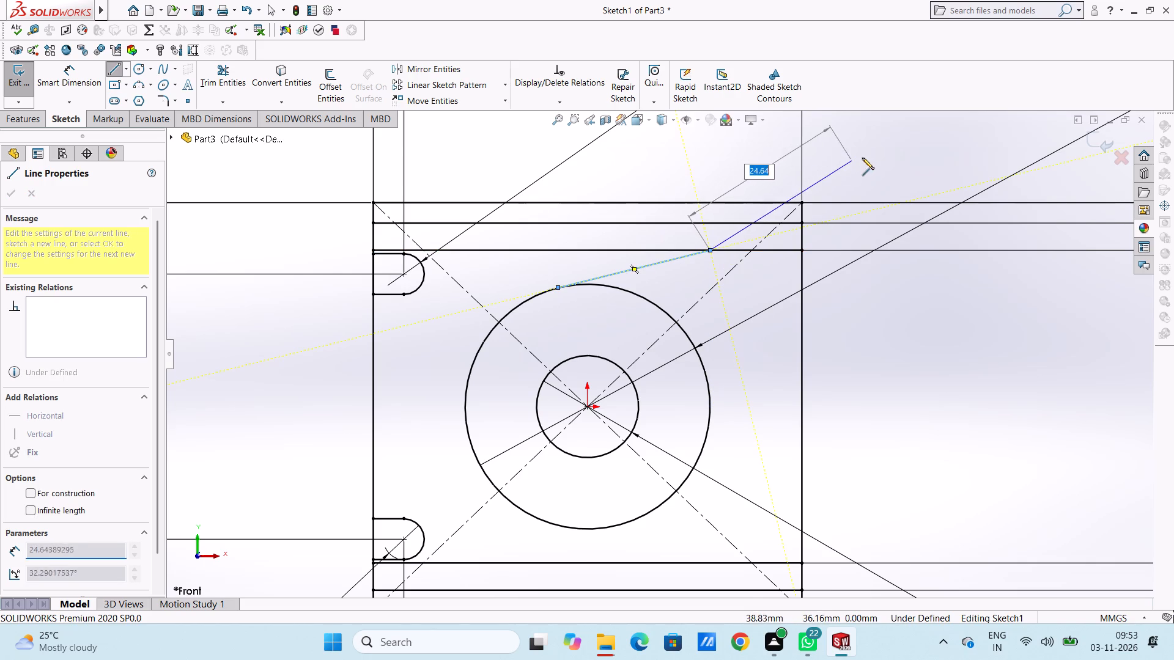
pyautogui.rightClick(862, 156)
pyautogui.click(865, 165)
pyautogui.click(847, 163)
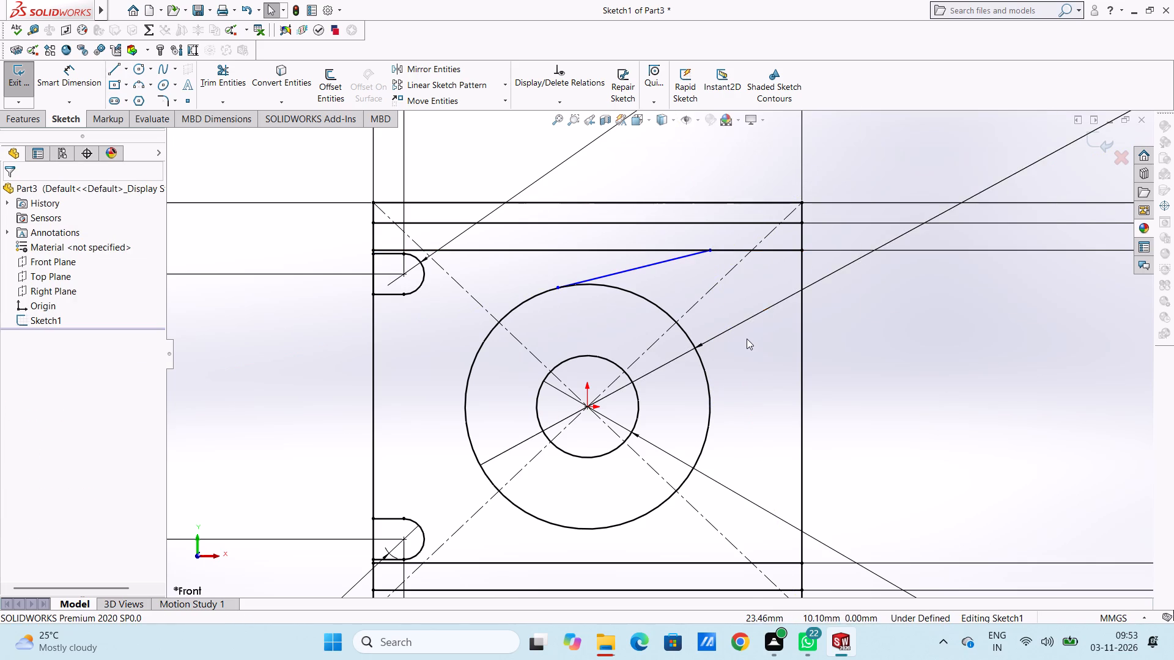
# Sketch a matching line about 23 mm long from the bottom of the 36 mm circle to the lower 7 mm offset line.
pyautogui.scroll(5, 747, 339)
pyautogui.scroll(-3, 669, 456)
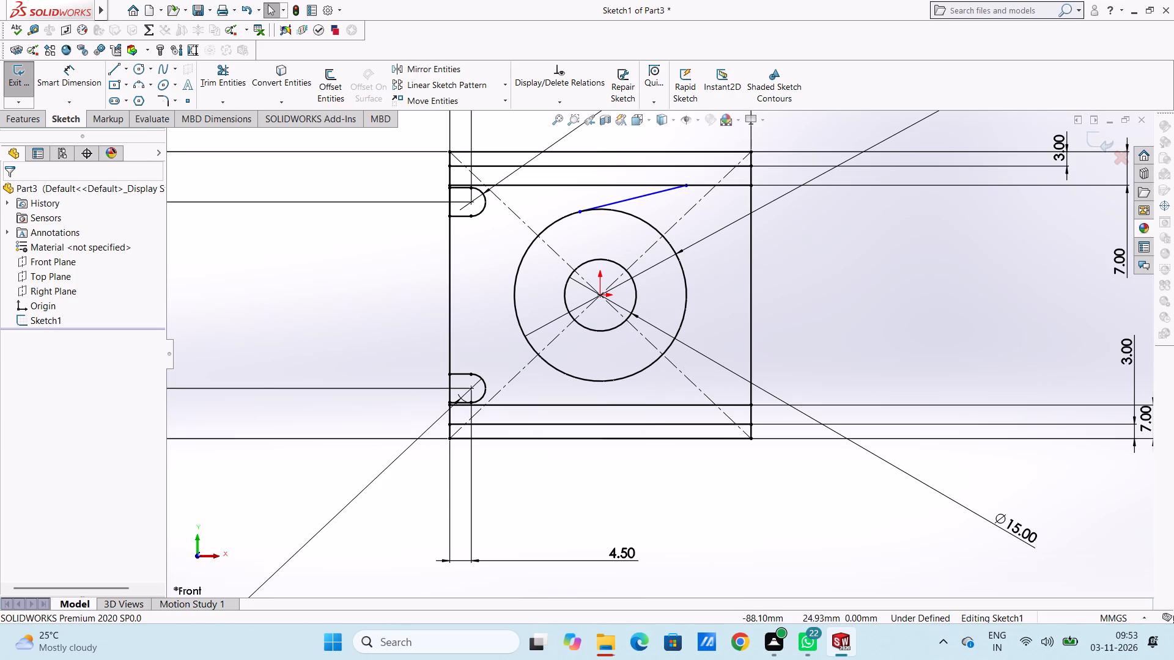
pyautogui.click(114, 72)
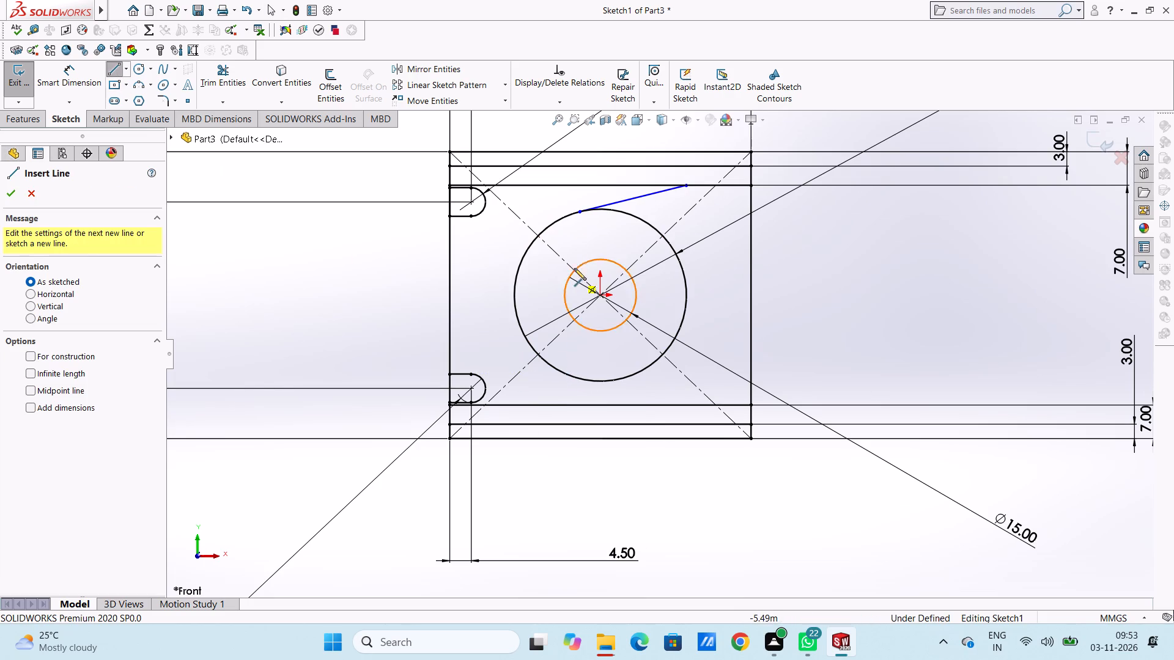
pyautogui.click(579, 378)
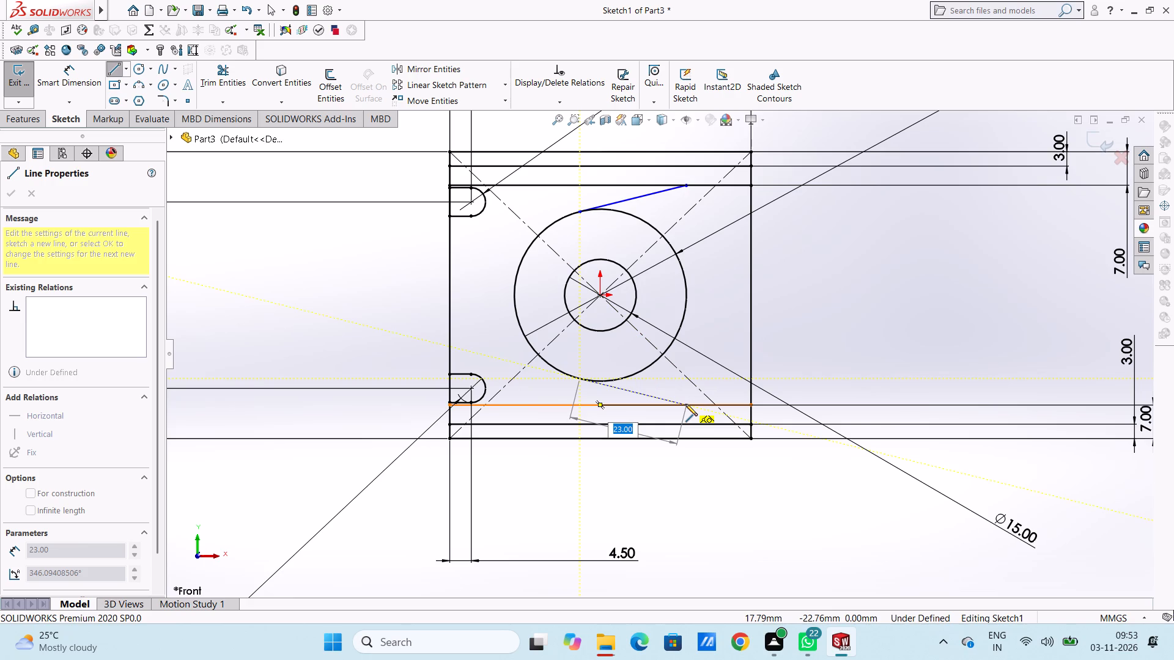
pyautogui.click(685, 404)
pyautogui.rightClick(810, 300)
pyautogui.doubleClick(816, 309)
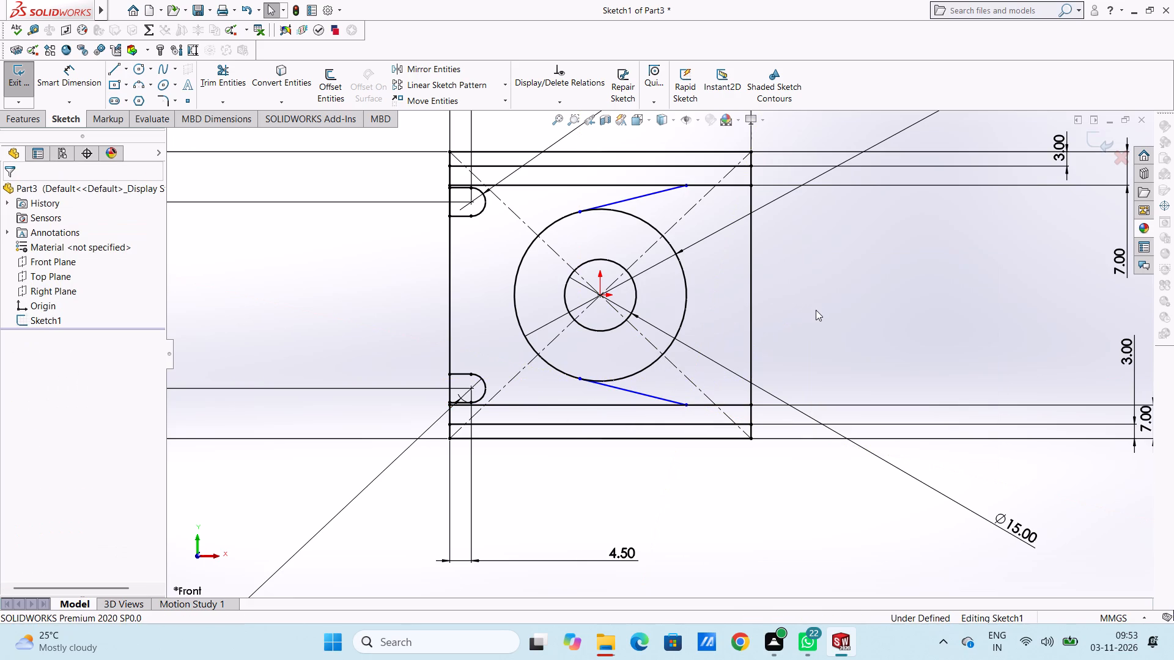
# Apply a tangent relation between the 36 mm circle and each of the two slanted lines.
pyautogui.scroll(3, 745, 207)
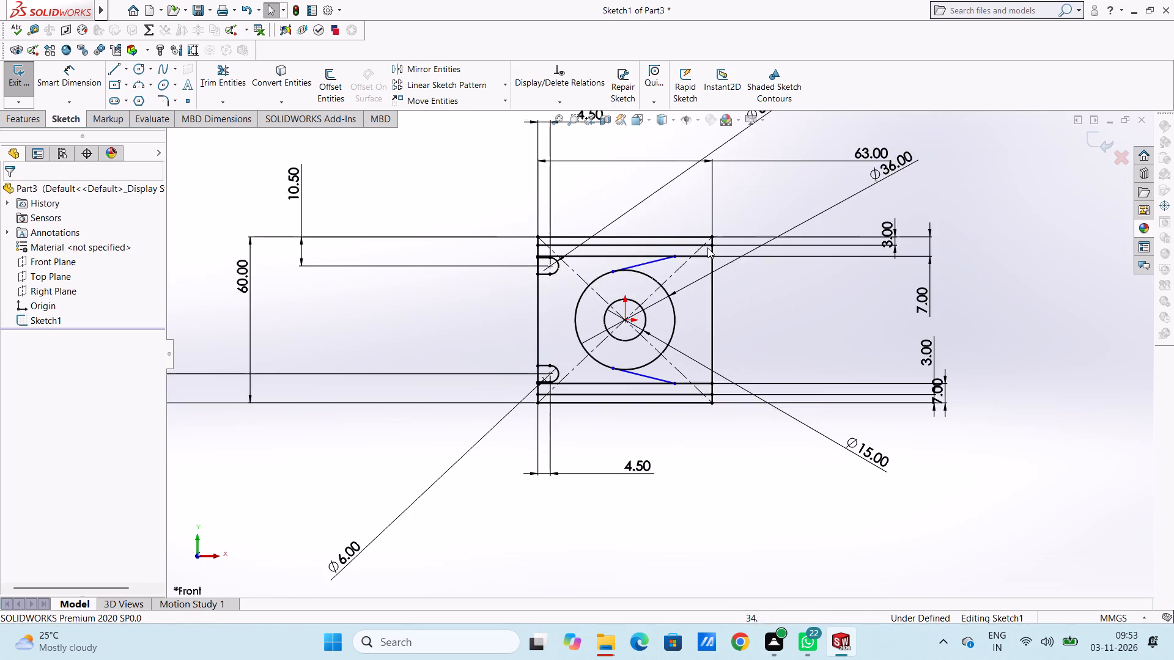
pyautogui.scroll(-4, 703, 251)
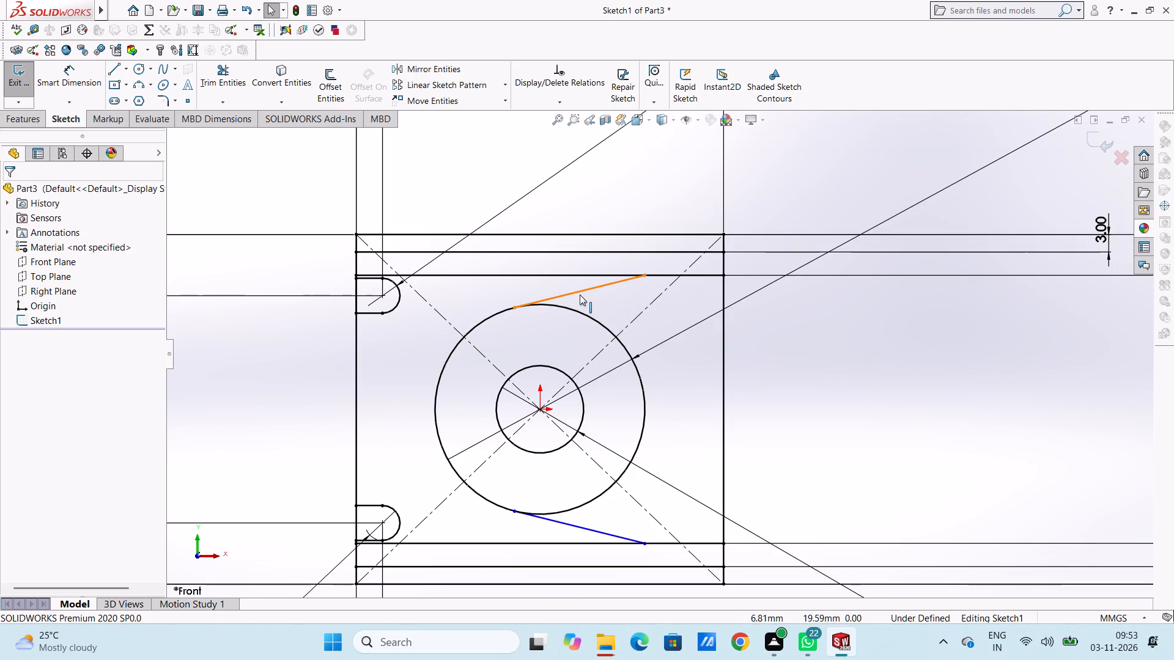
pyautogui.click(580, 295)
pyautogui.keyDown('ctrl'); pyautogui.click(570, 307); pyautogui.keyUp('ctrl')
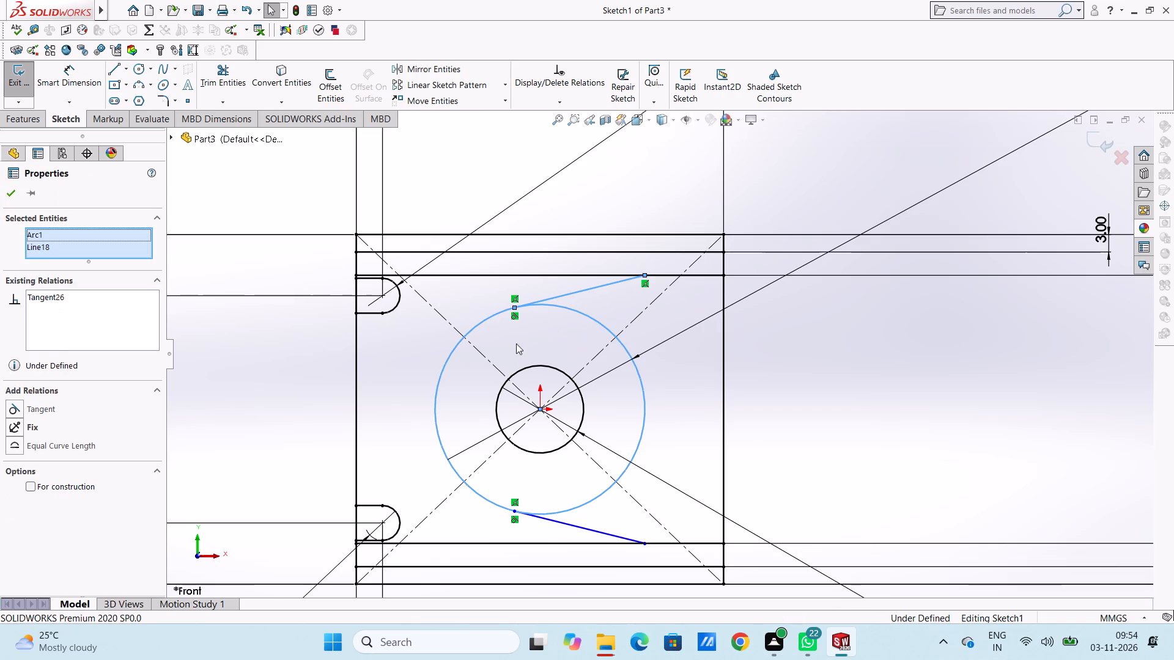
pyautogui.click(9, 405)
pyautogui.click(210, 409)
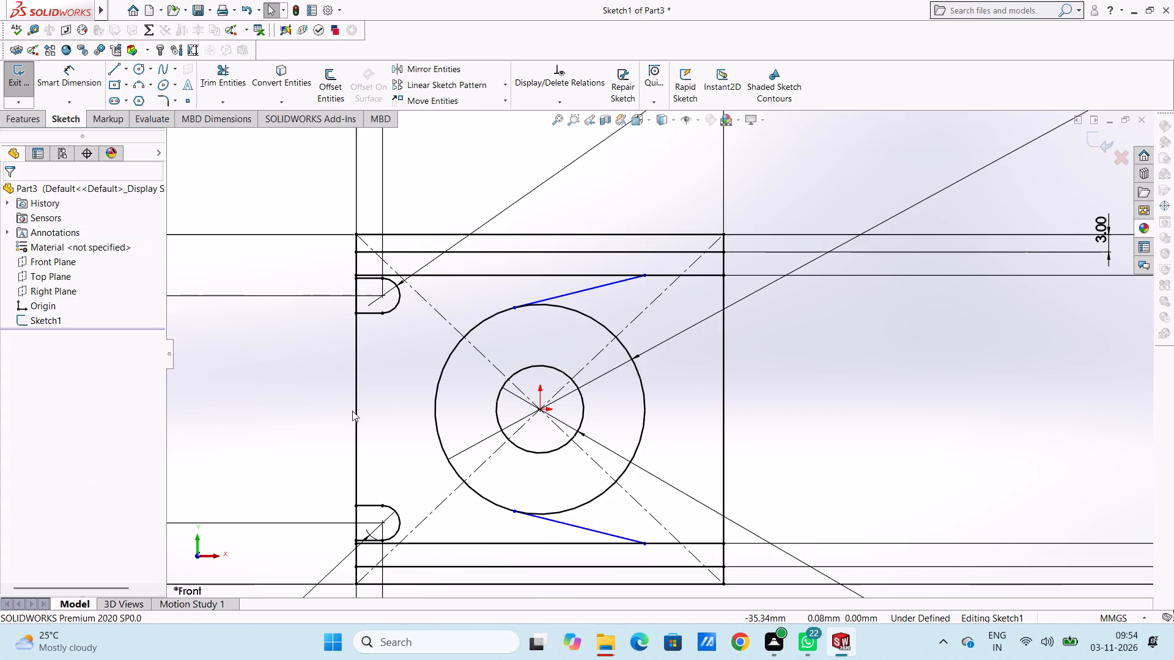
pyautogui.click(553, 522)
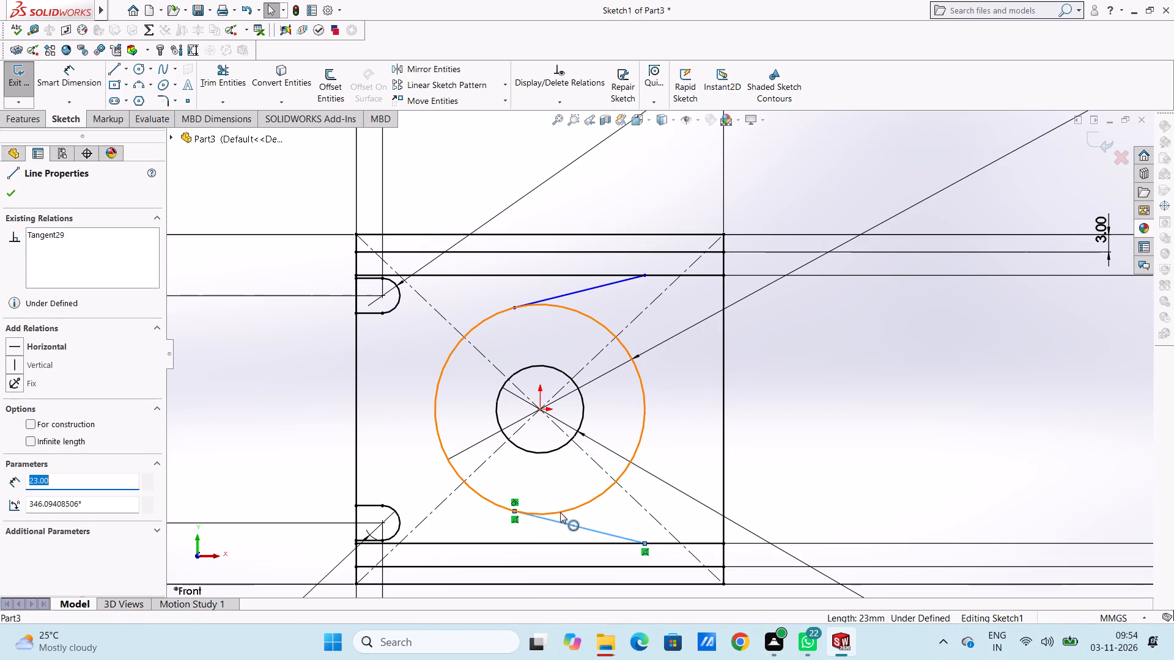
pyautogui.keyDown('ctrl'); pyautogui.click(560, 512); pyautogui.keyUp('ctrl')
pyautogui.click(24, 407)
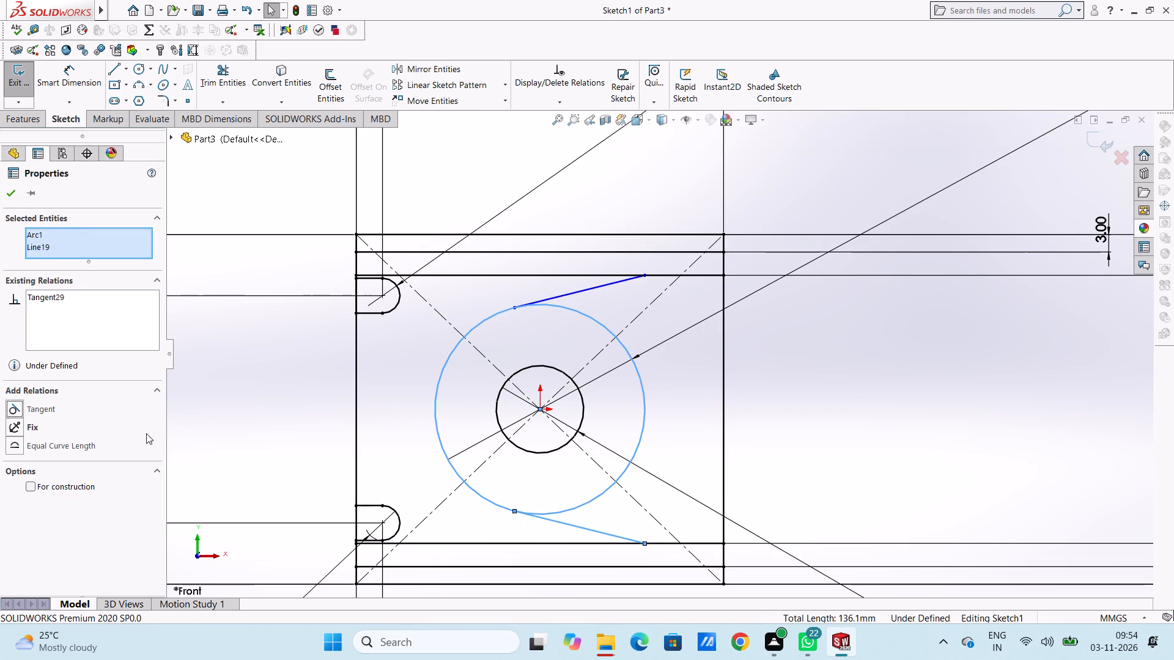
pyautogui.click(300, 441)
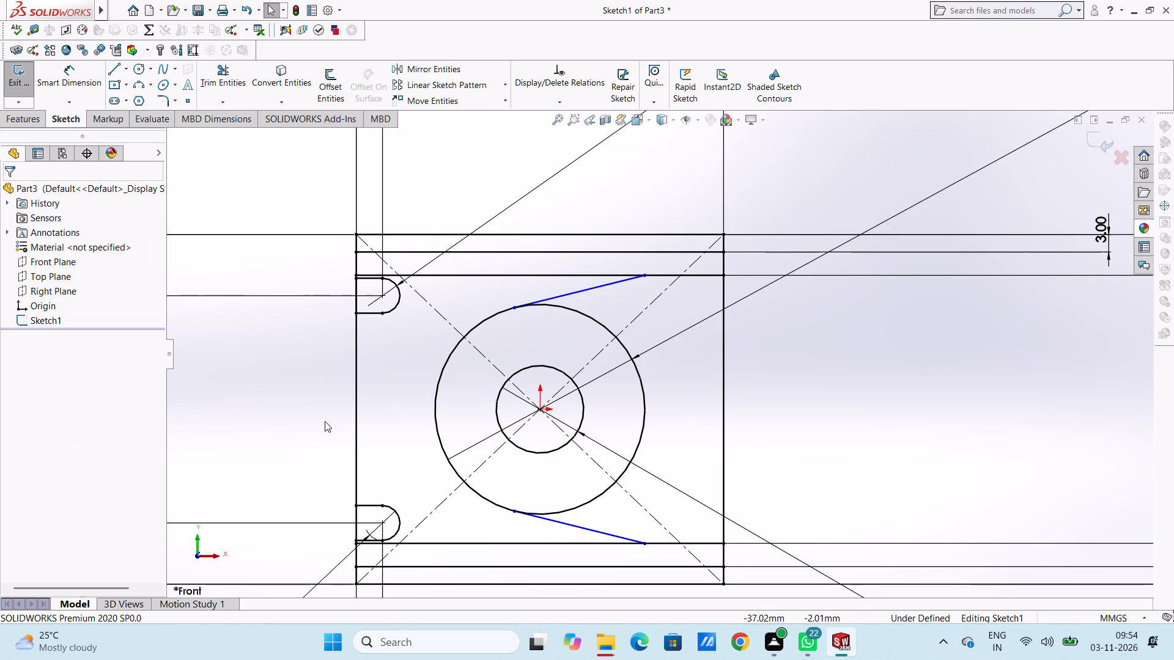
# Examine the two slanted lines and their outer endpoints on the 7 mm offset lines.
pyautogui.scroll(4, 744, 378)
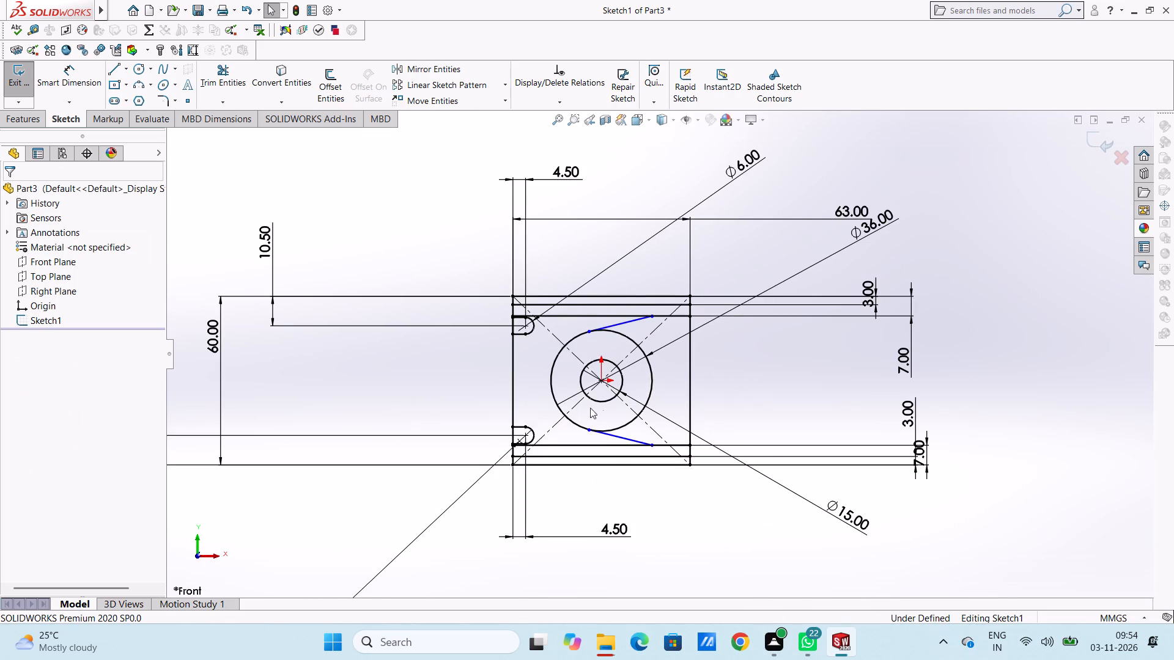
pyautogui.scroll(-1, 627, 411)
pyautogui.scroll(-4, 670, 312)
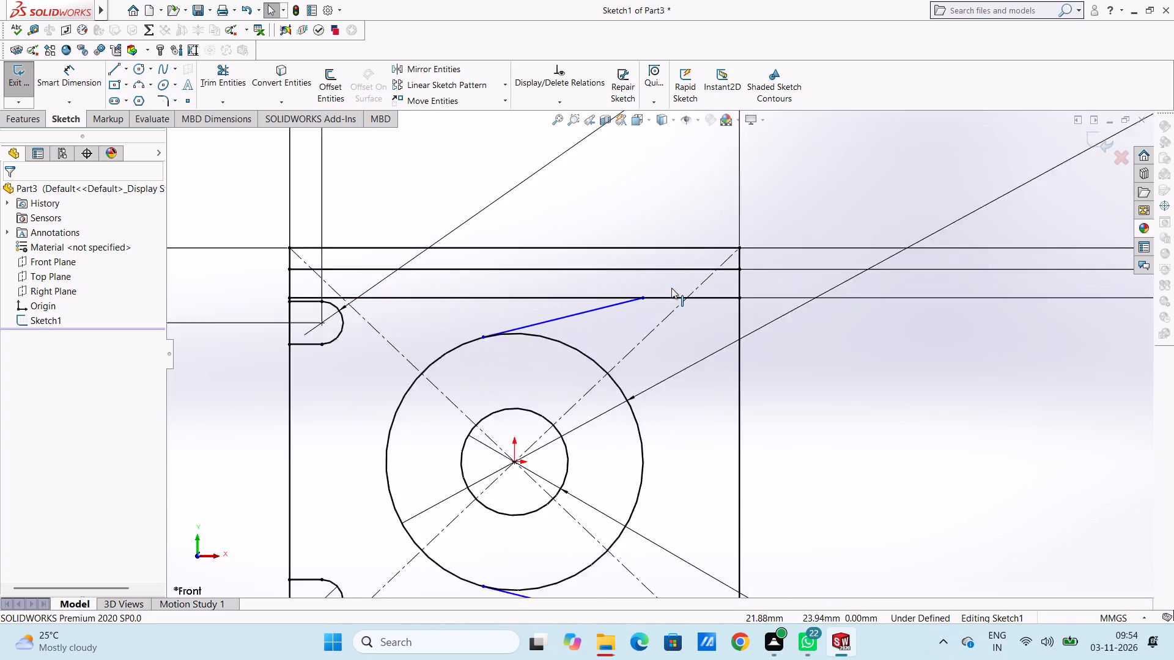
pyautogui.scroll(-1, 671, 288)
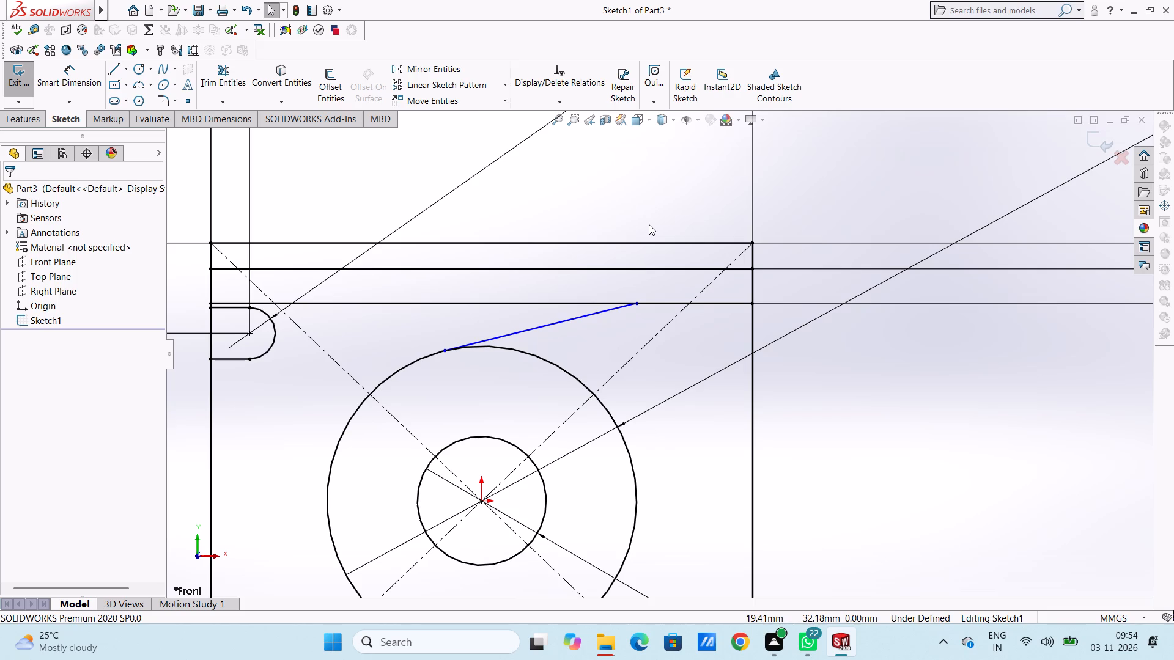
pyautogui.scroll(4, 649, 224)
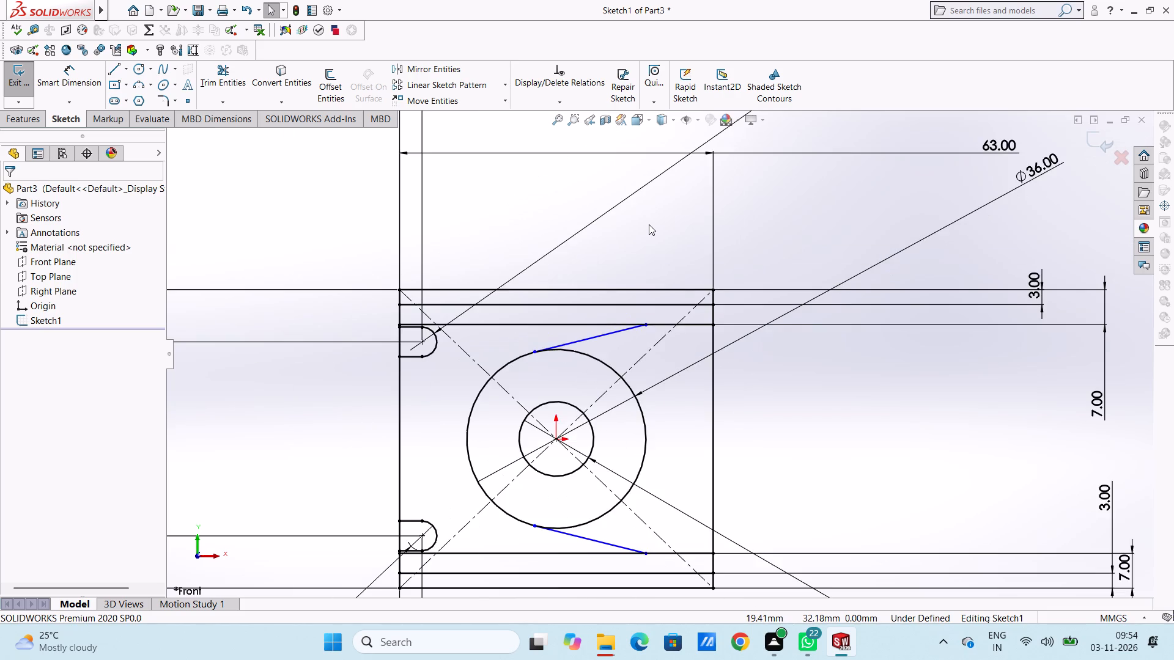
pyautogui.scroll(3, 649, 224)
pyautogui.scroll(-3, 638, 408)
pyautogui.scroll(3, 652, 427)
pyautogui.scroll(-2, 672, 445)
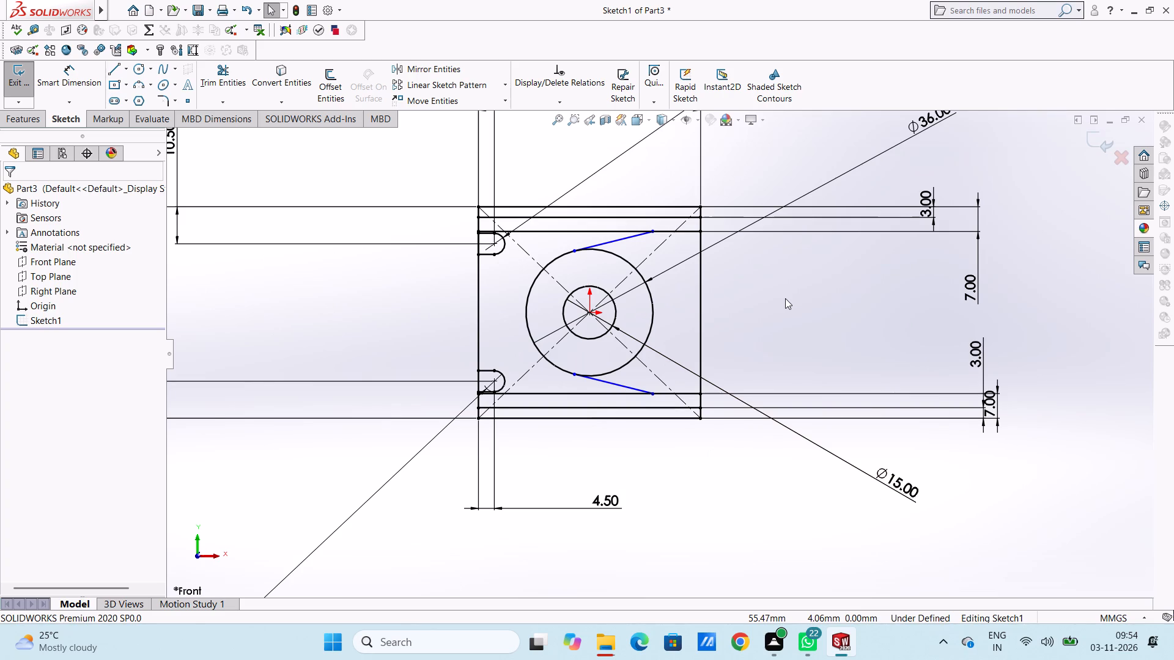
# Dimension the upper slanted line's outer endpoint at 13.50 mm from the rectangle's right edge, placing the dimension outside the sketch.
pyautogui.click(67, 71)
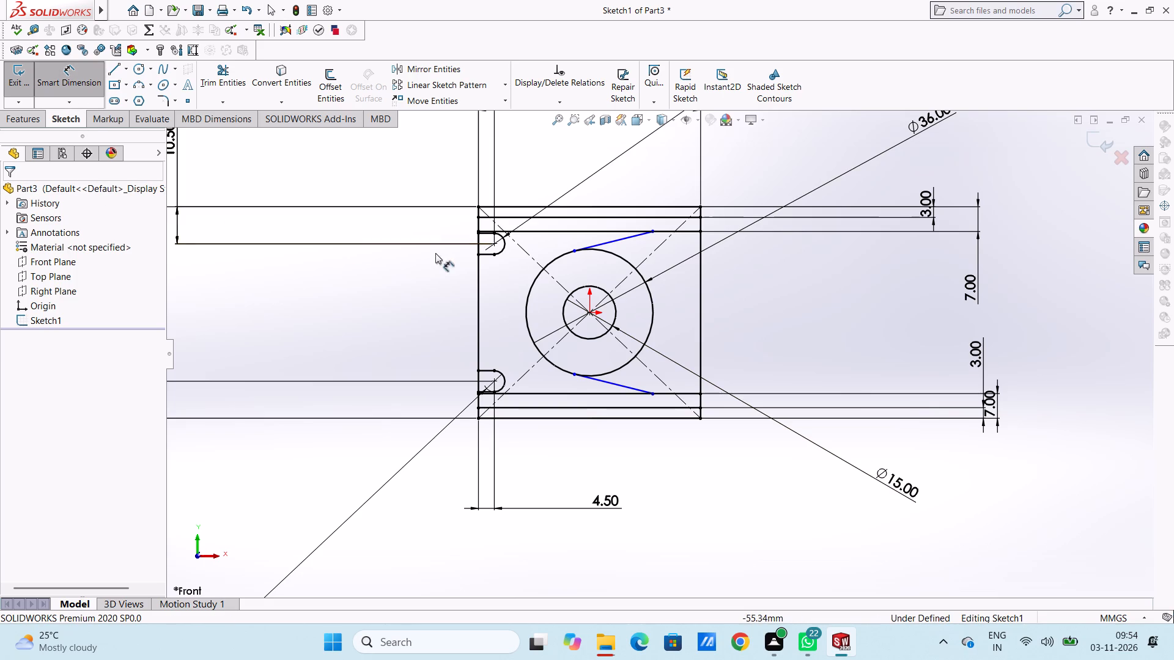
pyautogui.click(656, 232)
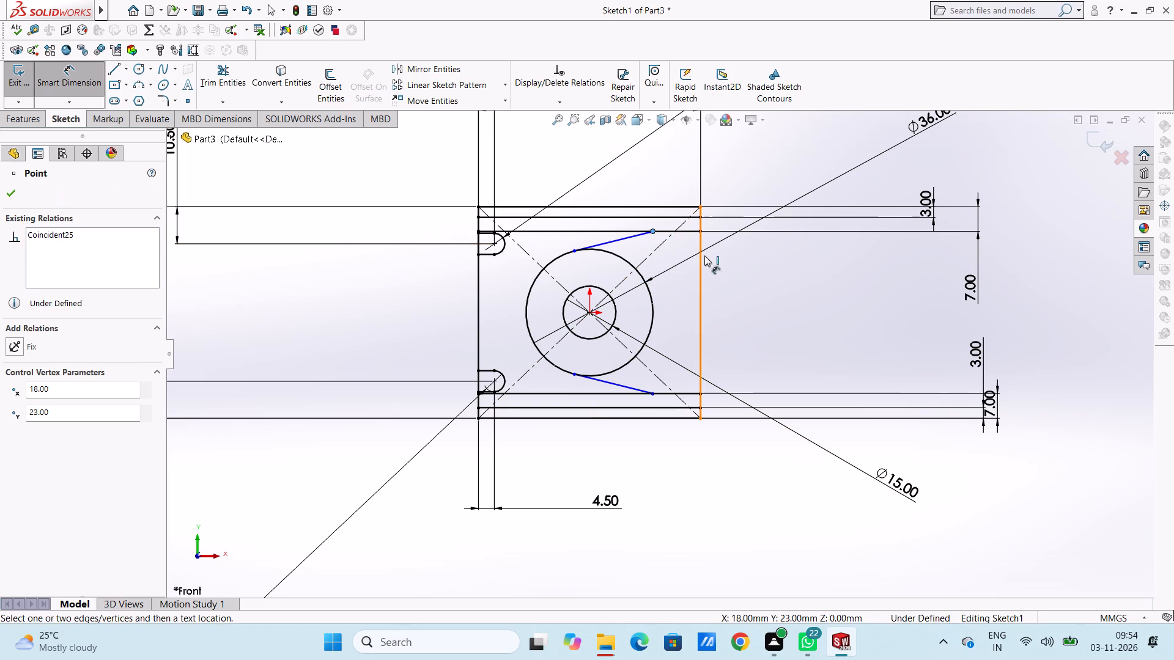
pyautogui.click(702, 249)
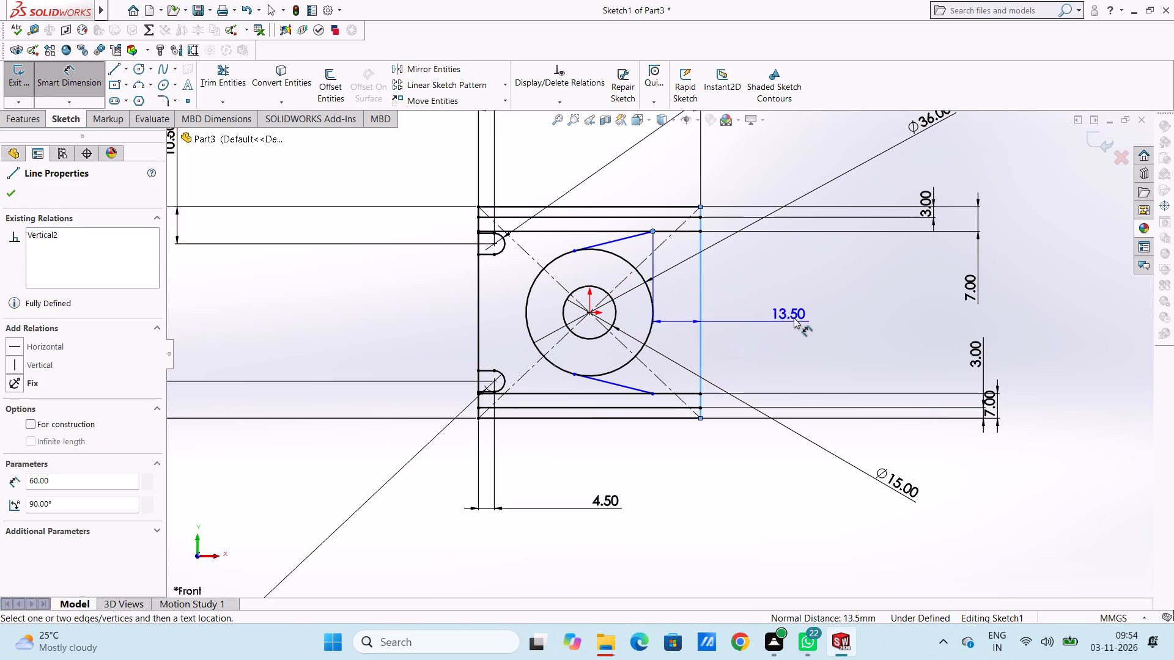
pyautogui.scroll(2, 800, 313)
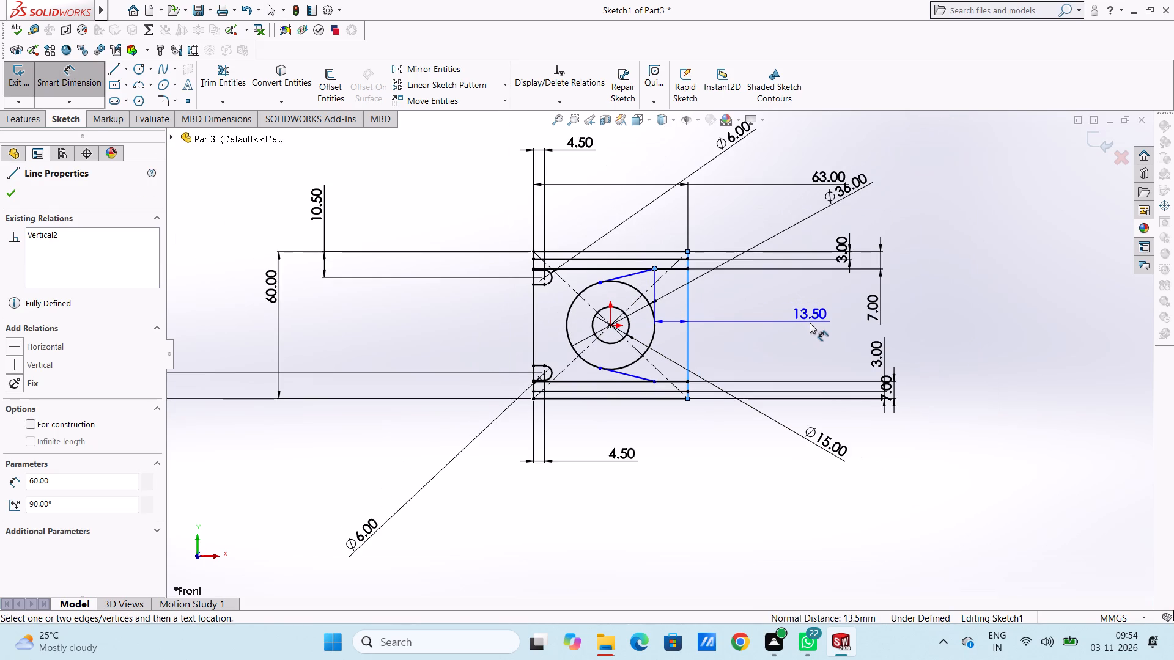
pyautogui.click(810, 323)
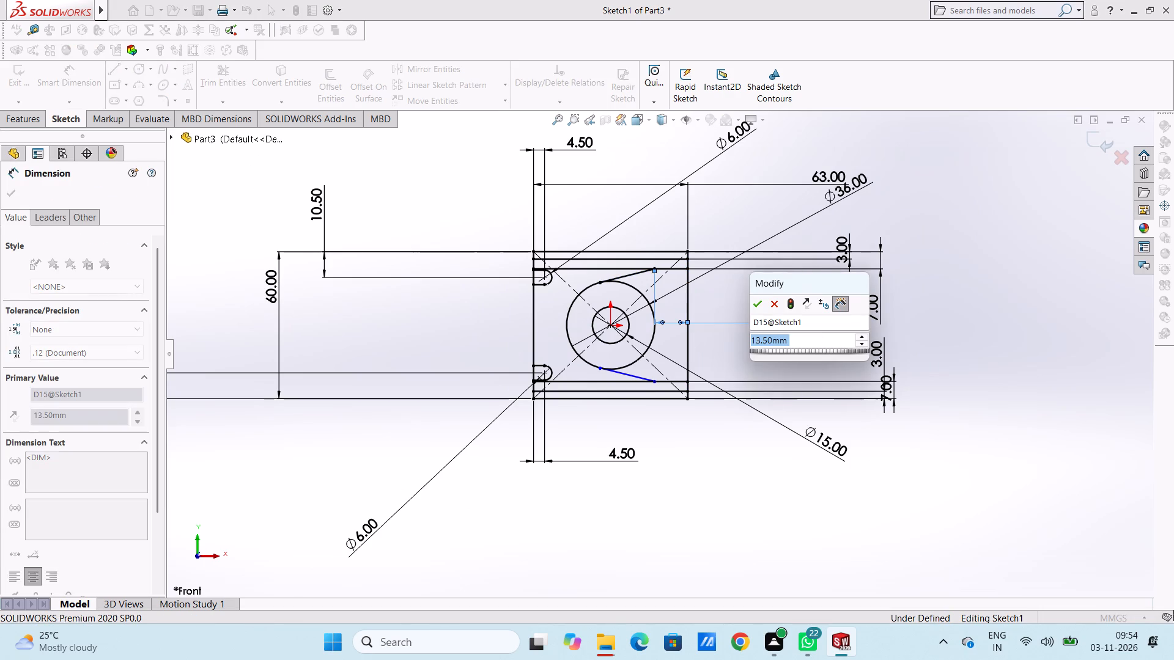
pyautogui.click(761, 305)
pyautogui.click(752, 302)
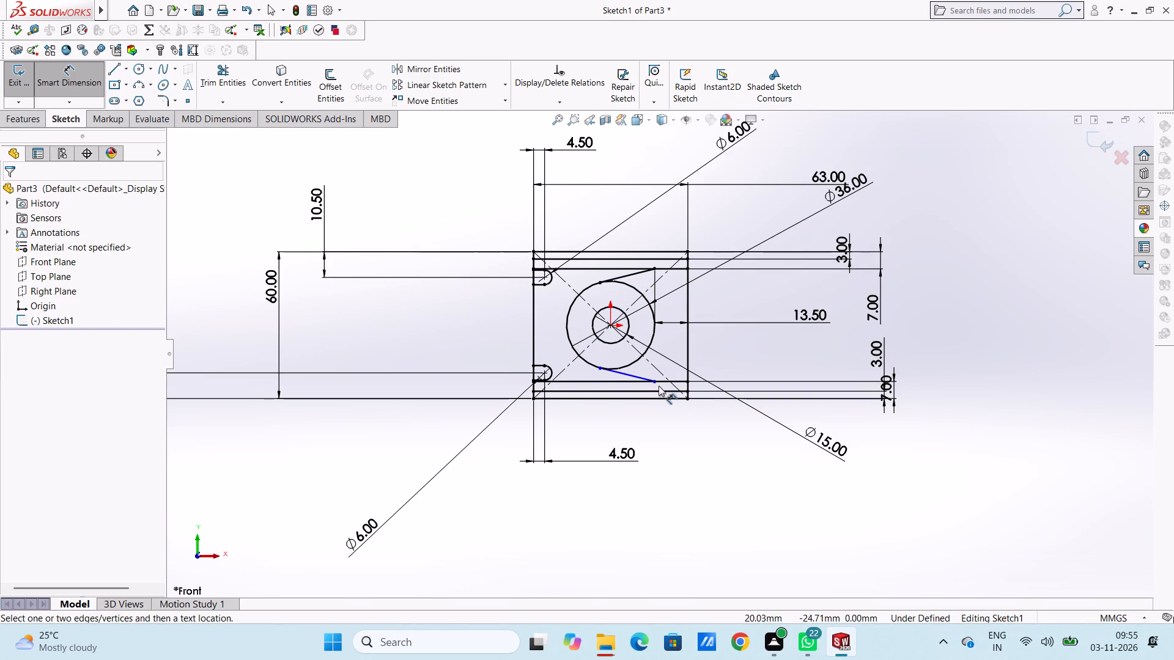
# Dimension the lower slanted line's outer endpoint at 13.50 mm from the rectangle's right edge, placing the dimension below the sketch.
pyautogui.click(657, 383)
pyautogui.click(689, 362)
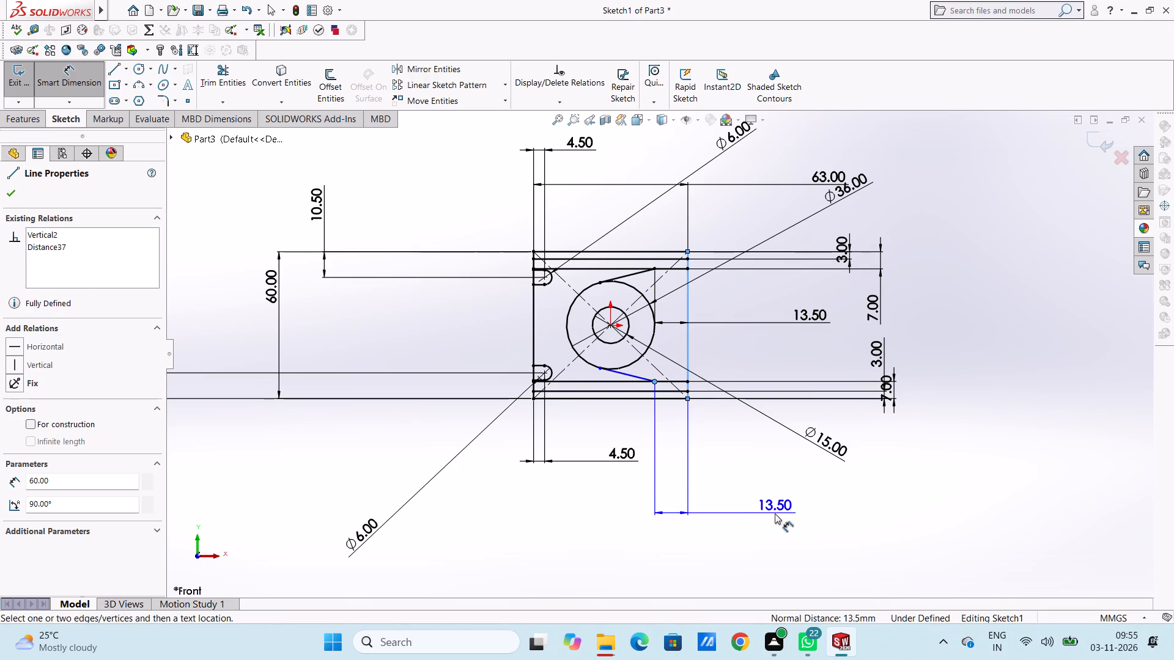
pyautogui.click(775, 513)
pyautogui.click(726, 495)
pyautogui.click(723, 464)
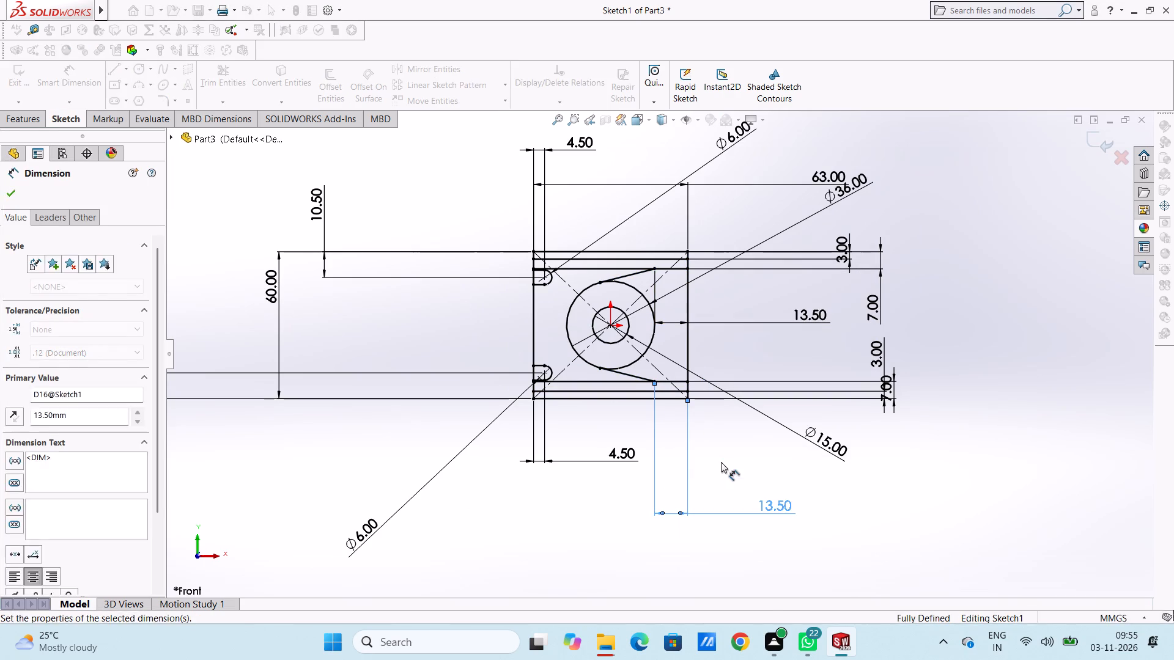
# Trim away the right-hand part of the 36 mm circle between its two tangent lines using Trim to closest.
pyautogui.scroll(-2, 659, 321)
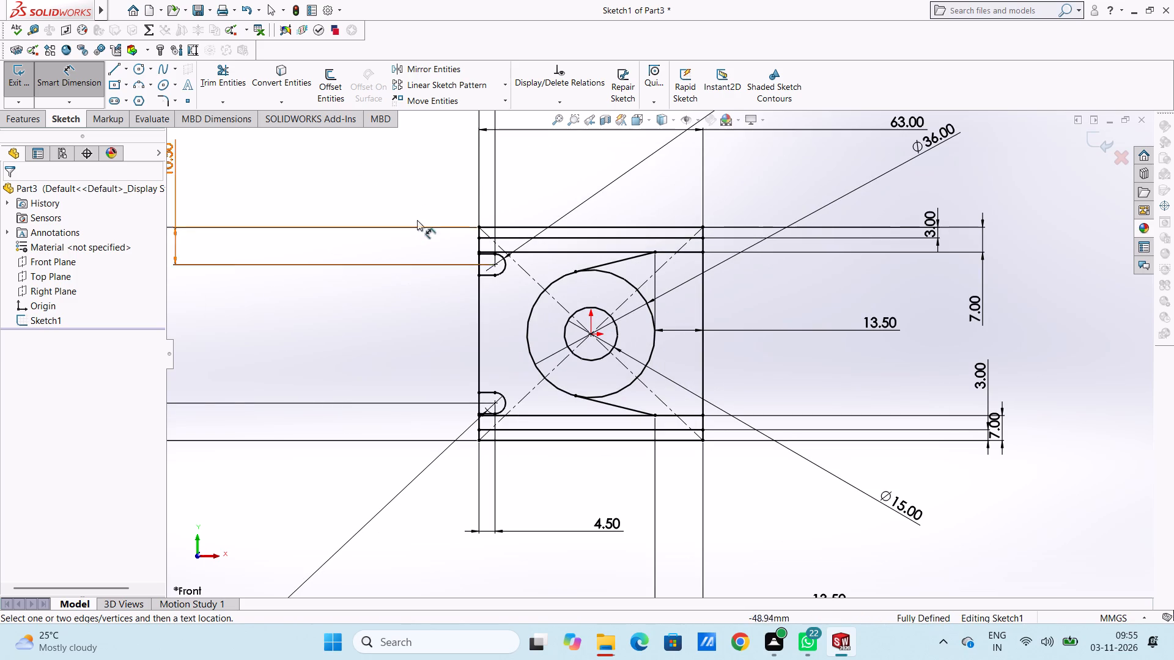
pyautogui.click(225, 78)
pyautogui.click(629, 284)
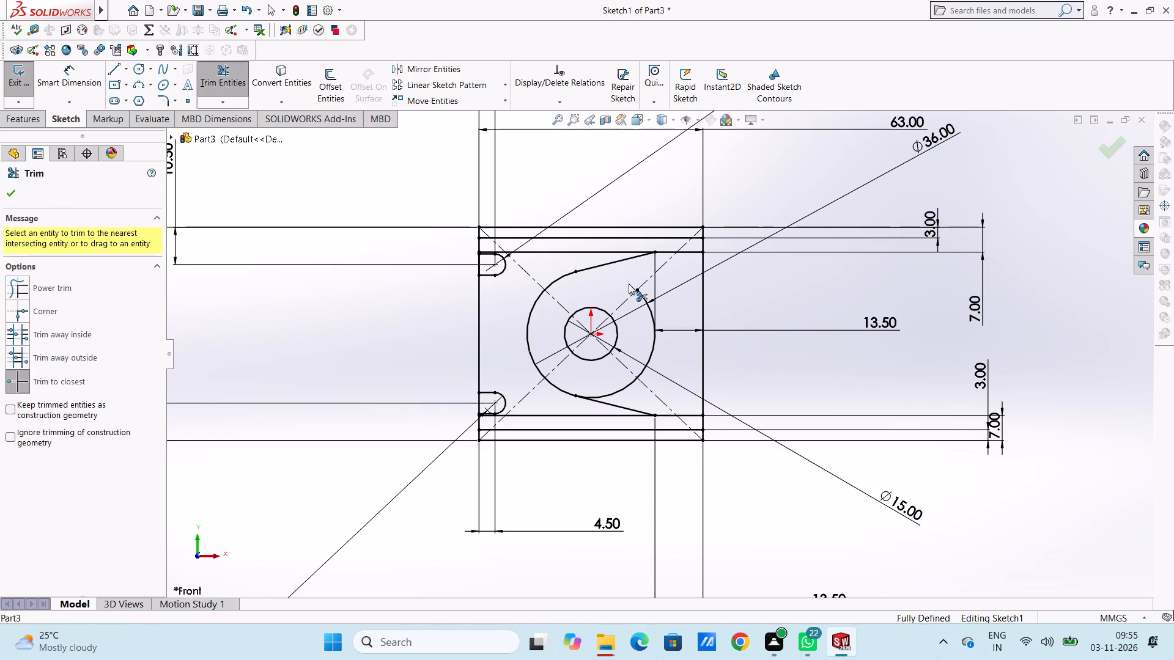
pyautogui.click(654, 351)
pyautogui.click(625, 387)
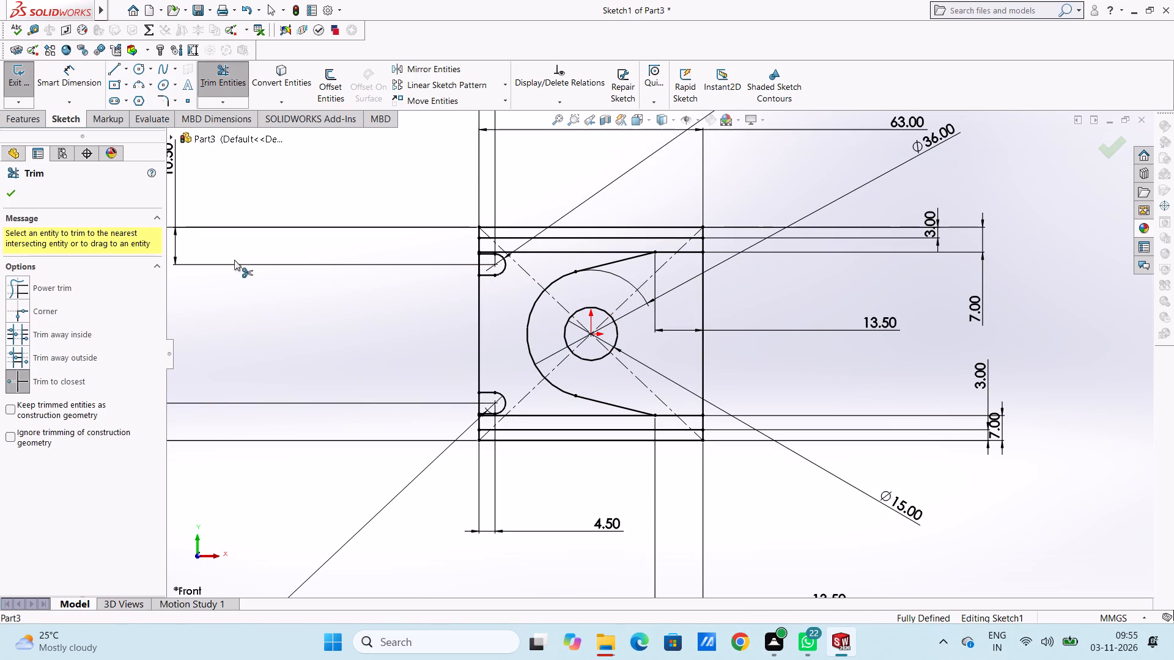
pyautogui.click(12, 194)
pyautogui.click(281, 208)
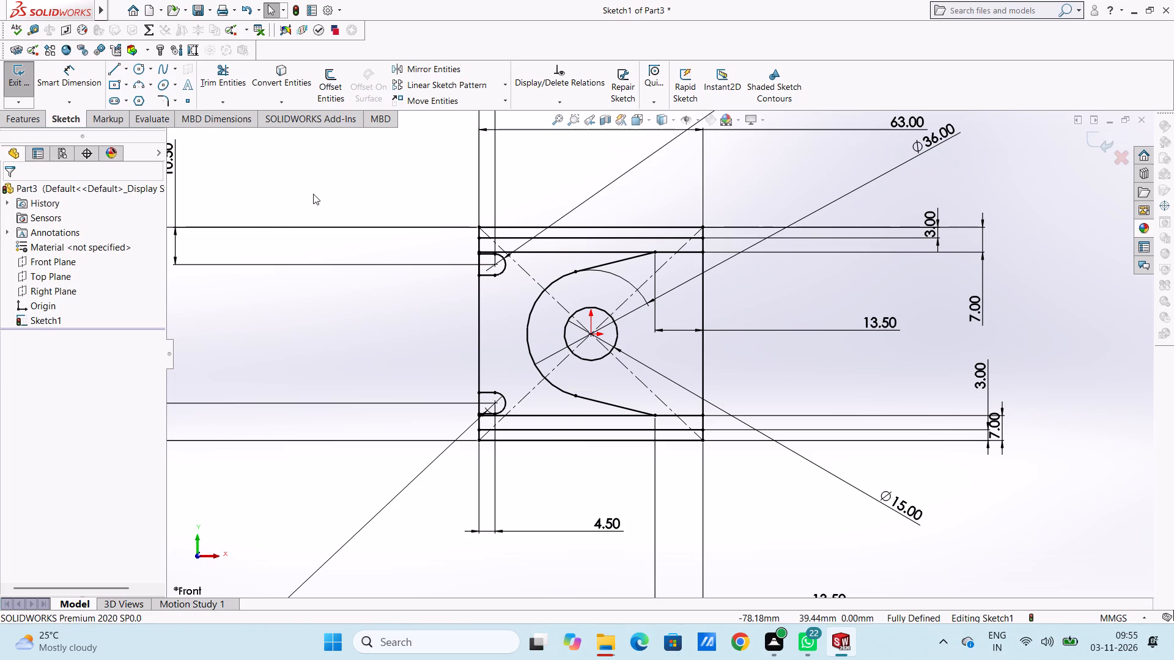
# Undo the trims on the 36 mm circle to restore the full circle between the slanted lines.
pyautogui.hotkey('ctrl', 'z')
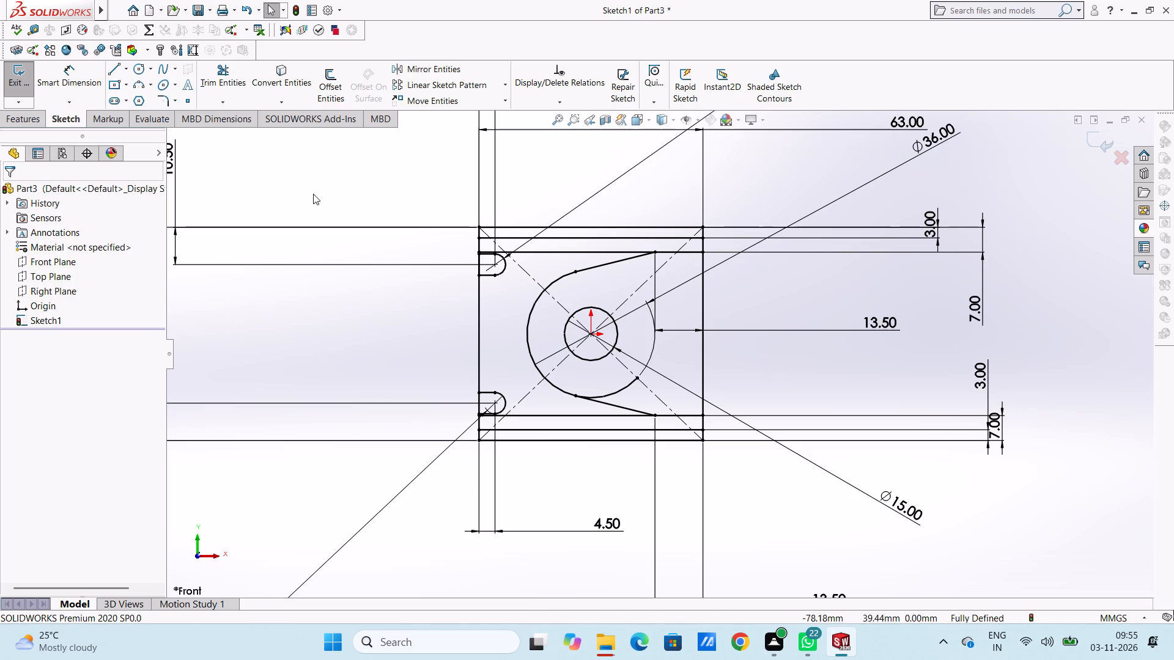
pyautogui.hotkey('ctrl', 'z')
pyautogui.hotkey('ctrl', 'z')
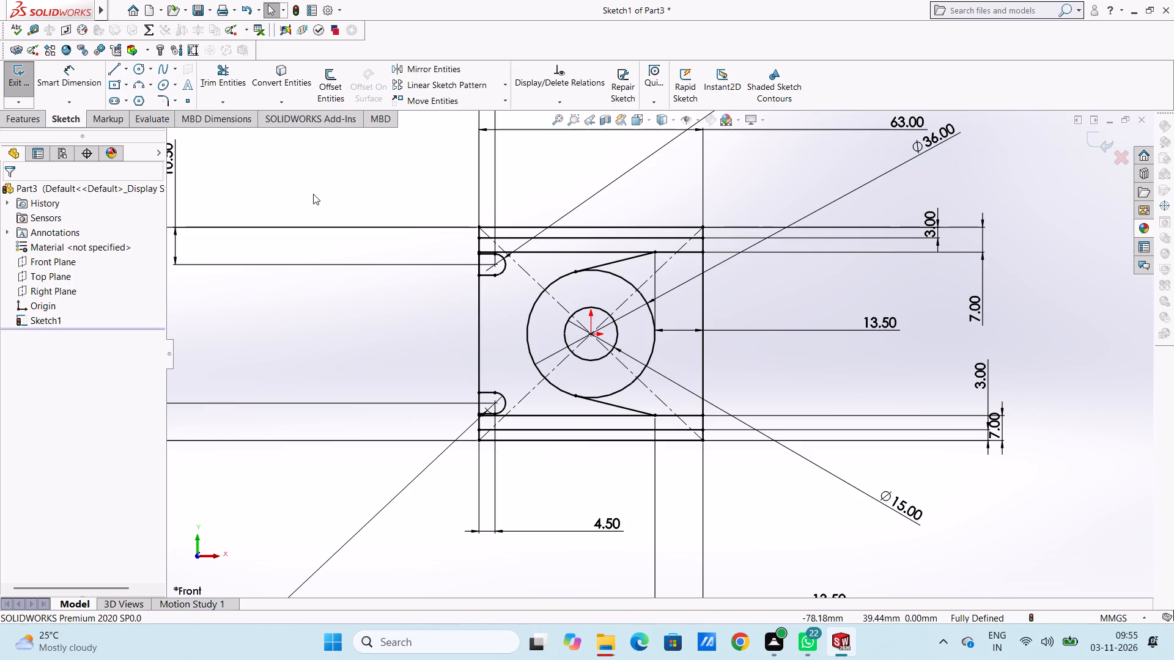
# Sketch a 7.5 mm radius circle near the upper slanted line's outer end, centred about 15.7 mm right of and 17.5 mm above the origin.
pyautogui.click(138, 70)
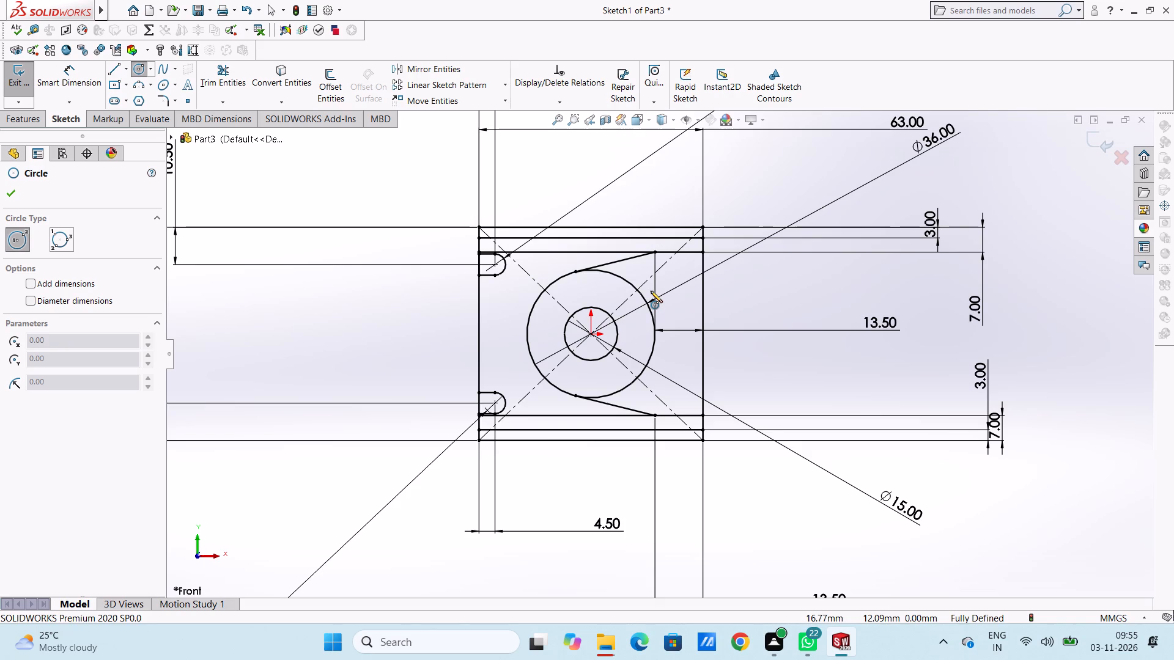
pyautogui.scroll(-4, 653, 291)
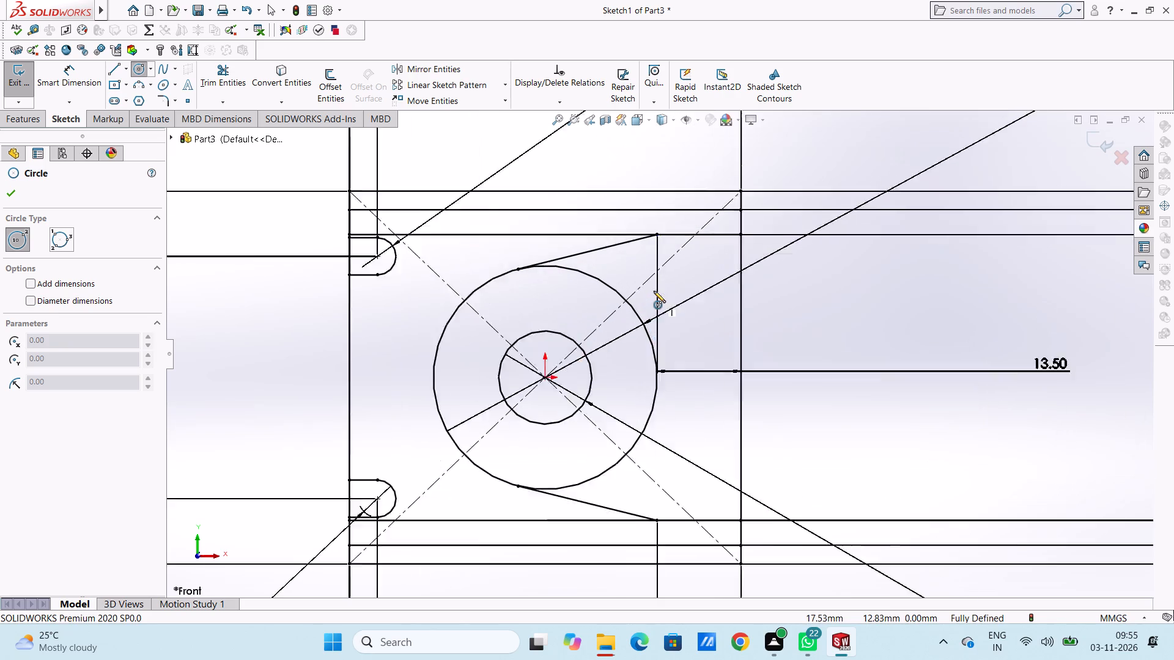
pyautogui.scroll(-2, 654, 291)
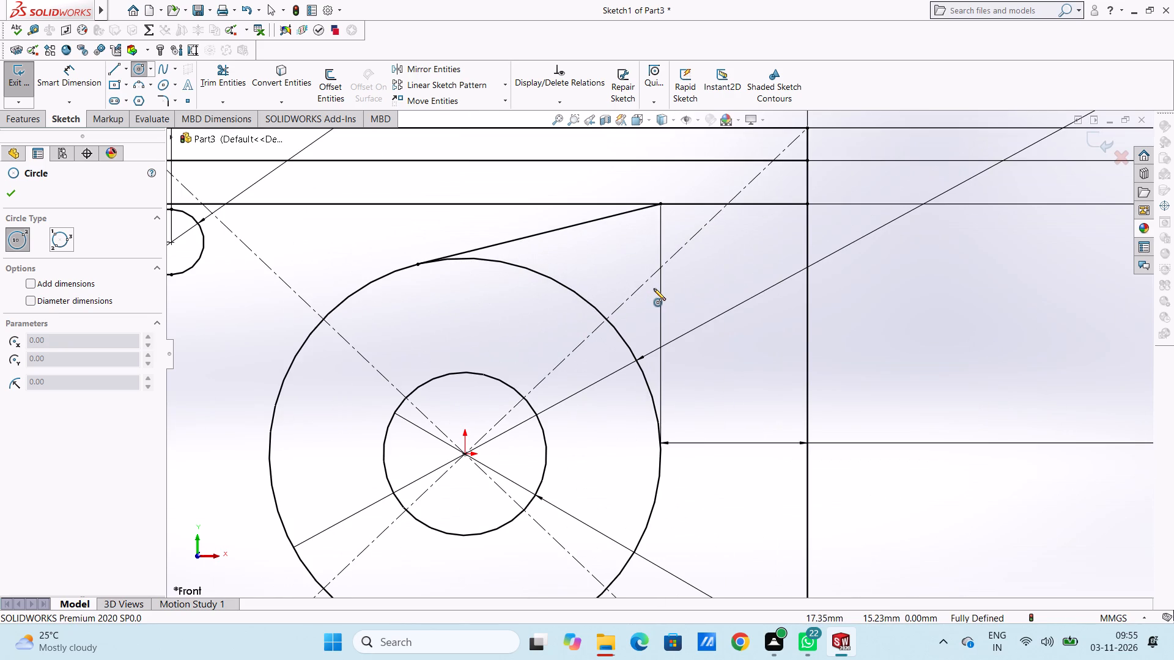
pyautogui.click(635, 261)
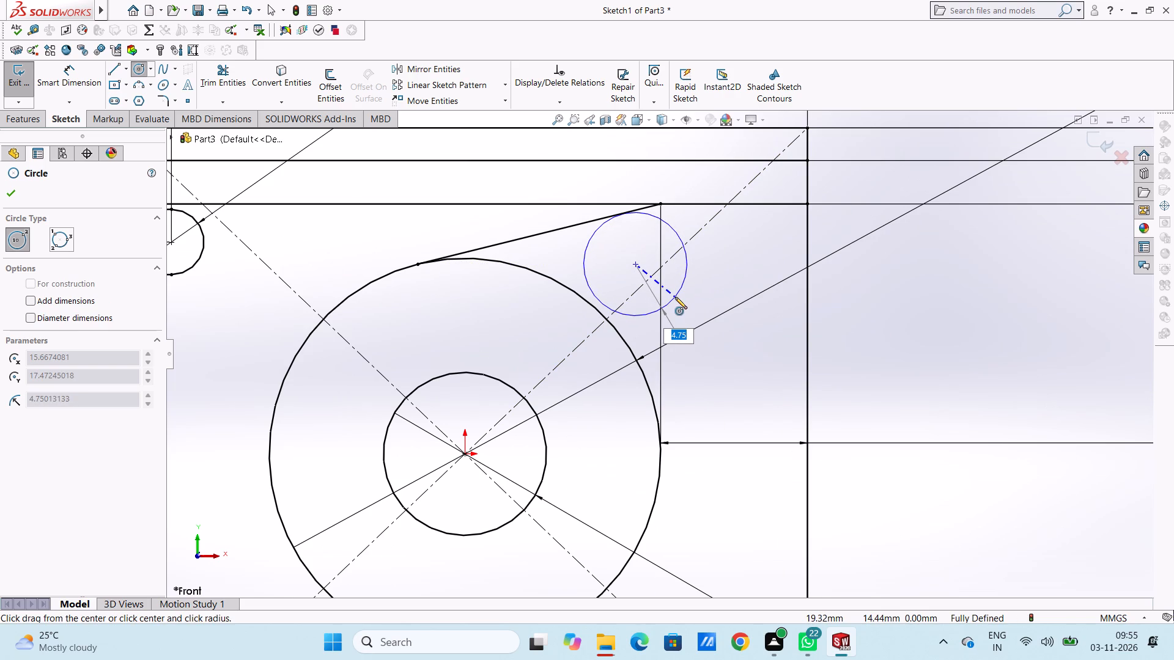
pyautogui.write('7.5')
pyautogui.press('Return')
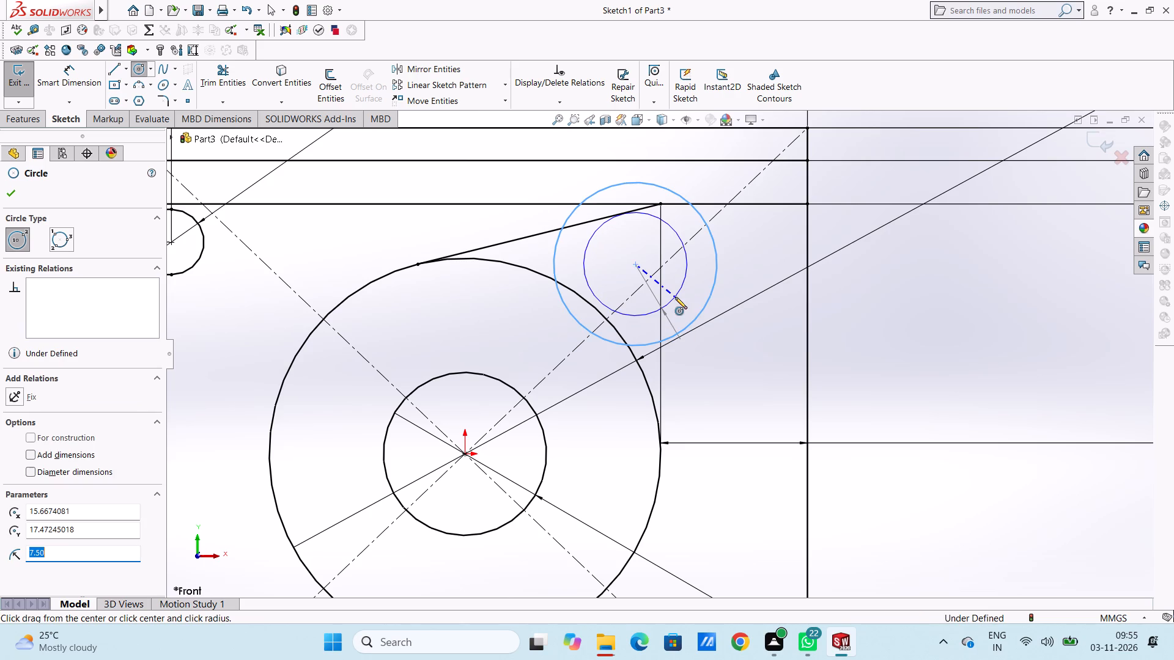
# Sketch a 7.5 mm radius circle near the lower slanted line's outer end, centred about 20 mm right of and 15.4 mm below the origin.
pyautogui.scroll(3, 702, 359)
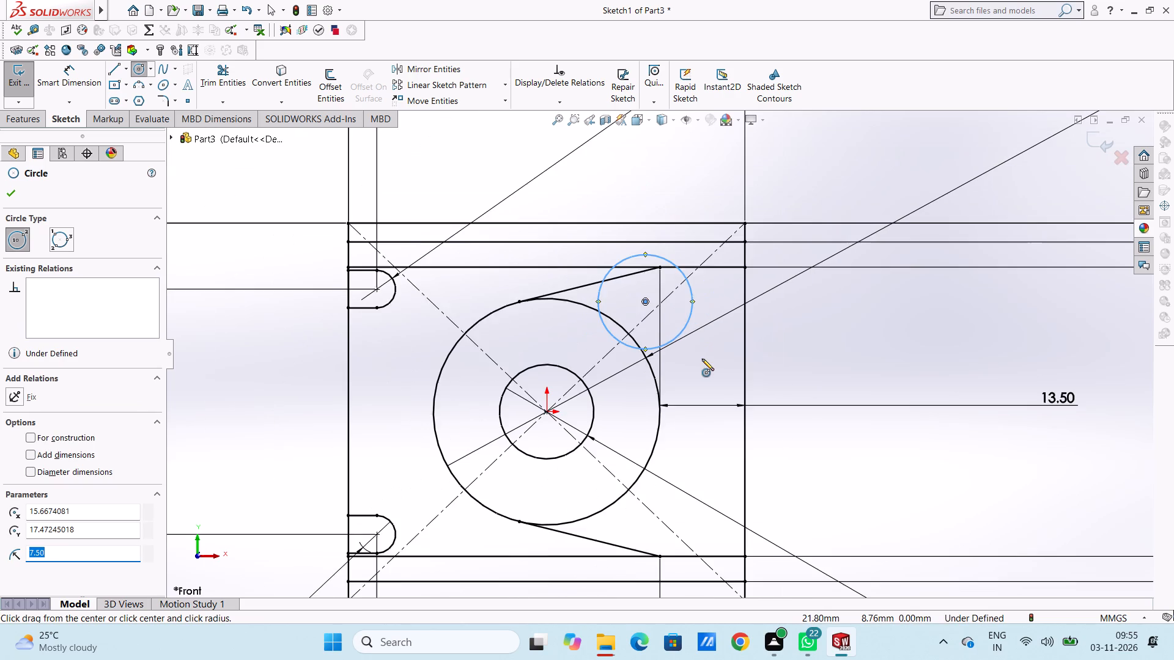
pyautogui.scroll(3, 702, 359)
pyautogui.scroll(-3, 670, 455)
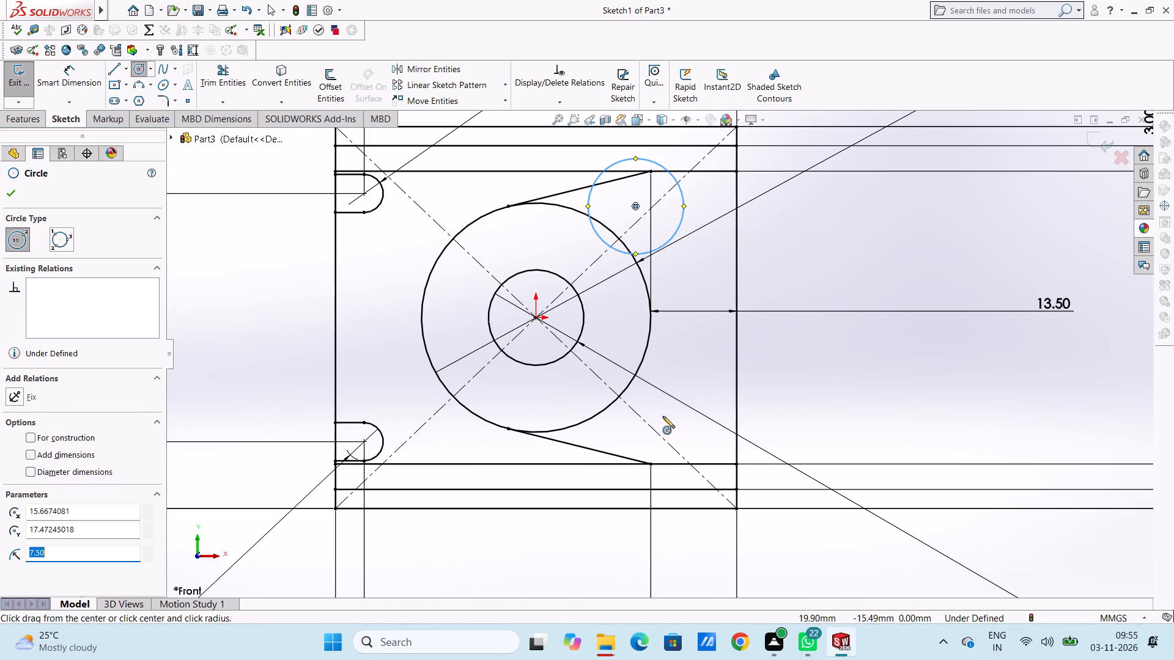
pyautogui.click(663, 416)
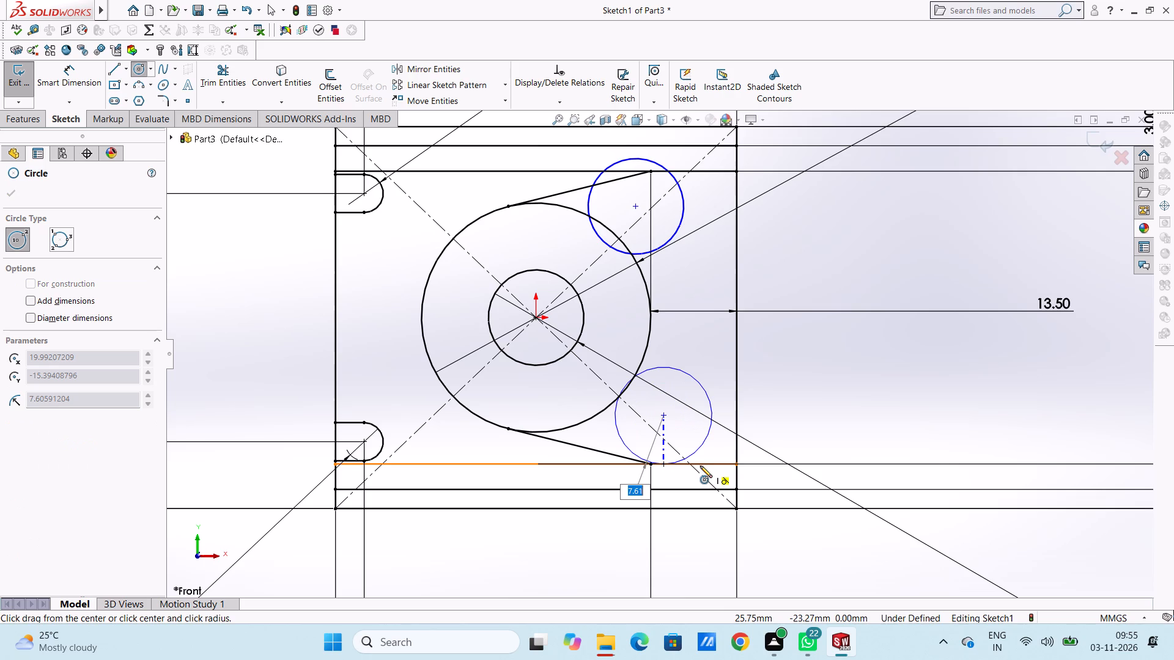
pyautogui.write('7.5')
pyautogui.press('Return')
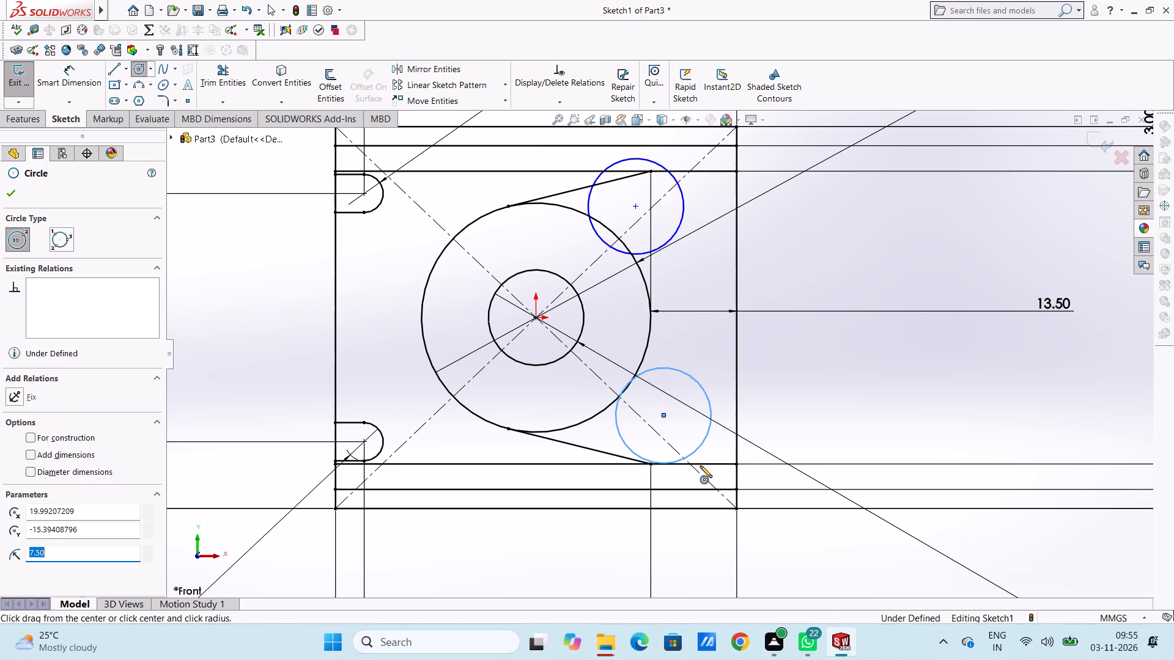
pyautogui.scroll(3, 364, 328)
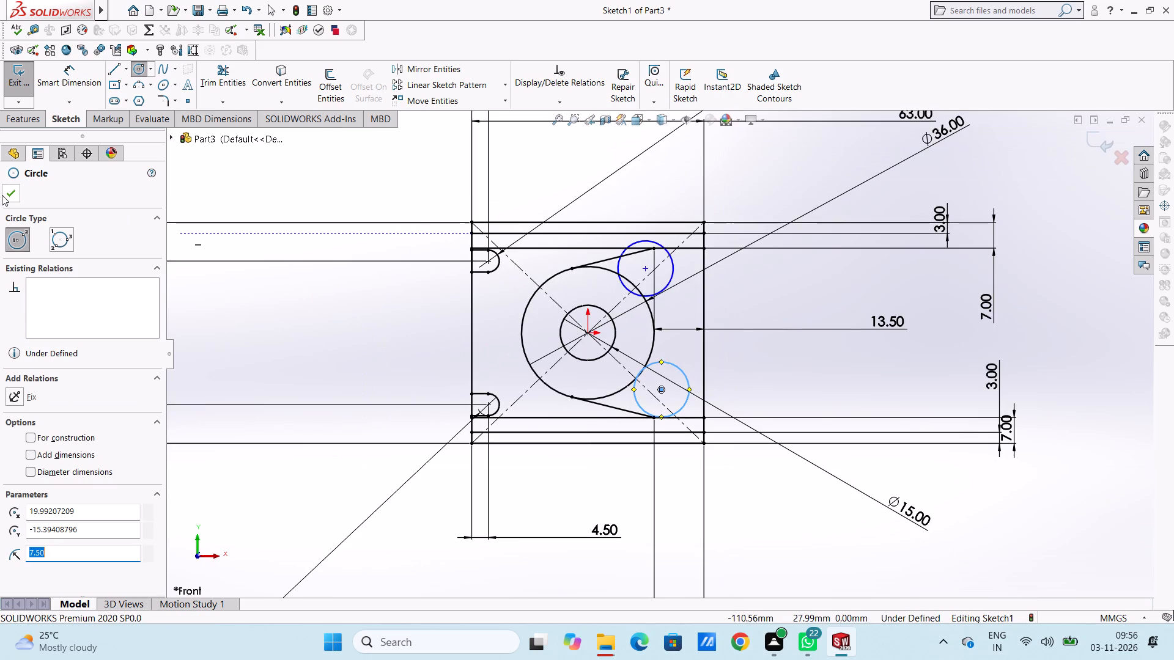
pyautogui.click(3, 195)
pyautogui.click(253, 355)
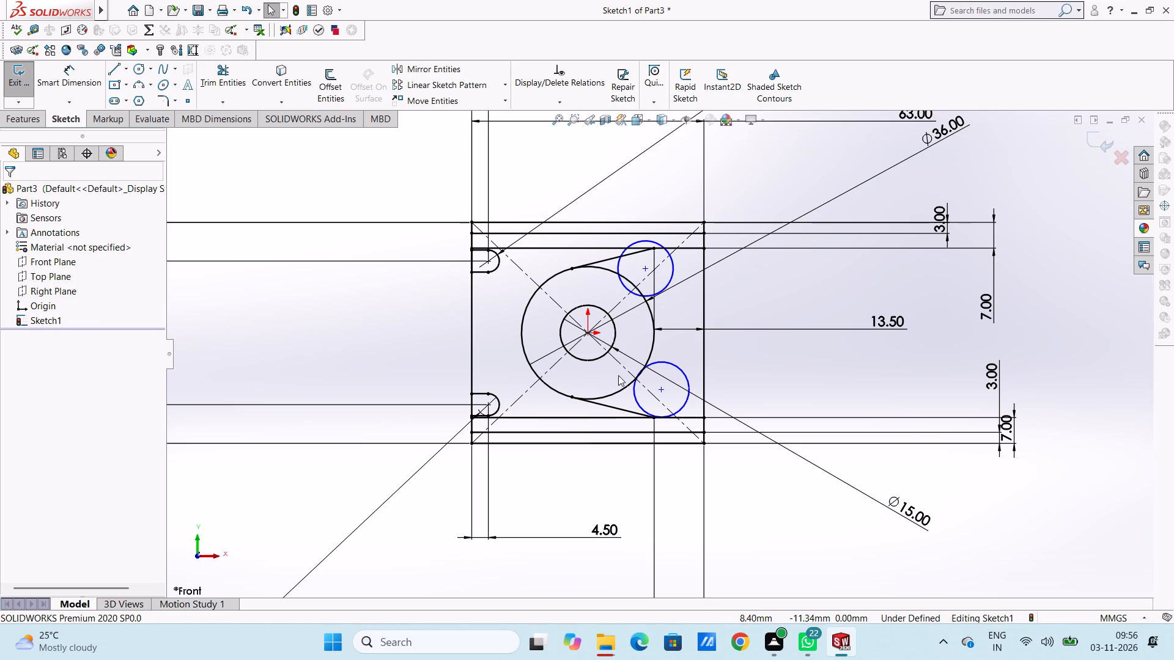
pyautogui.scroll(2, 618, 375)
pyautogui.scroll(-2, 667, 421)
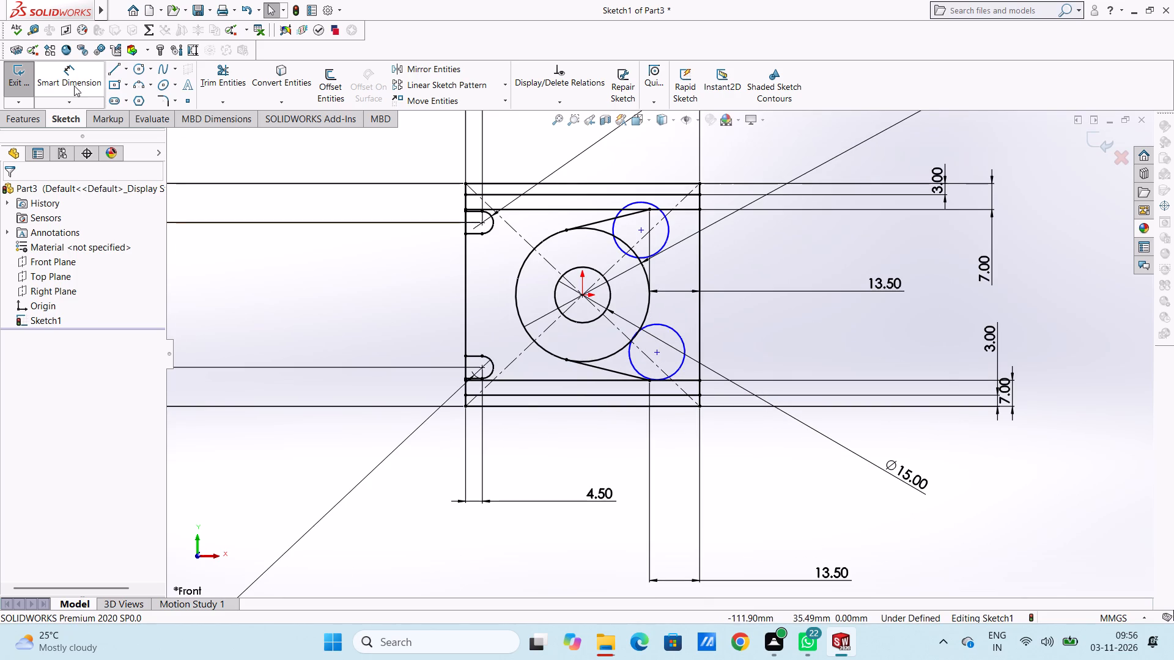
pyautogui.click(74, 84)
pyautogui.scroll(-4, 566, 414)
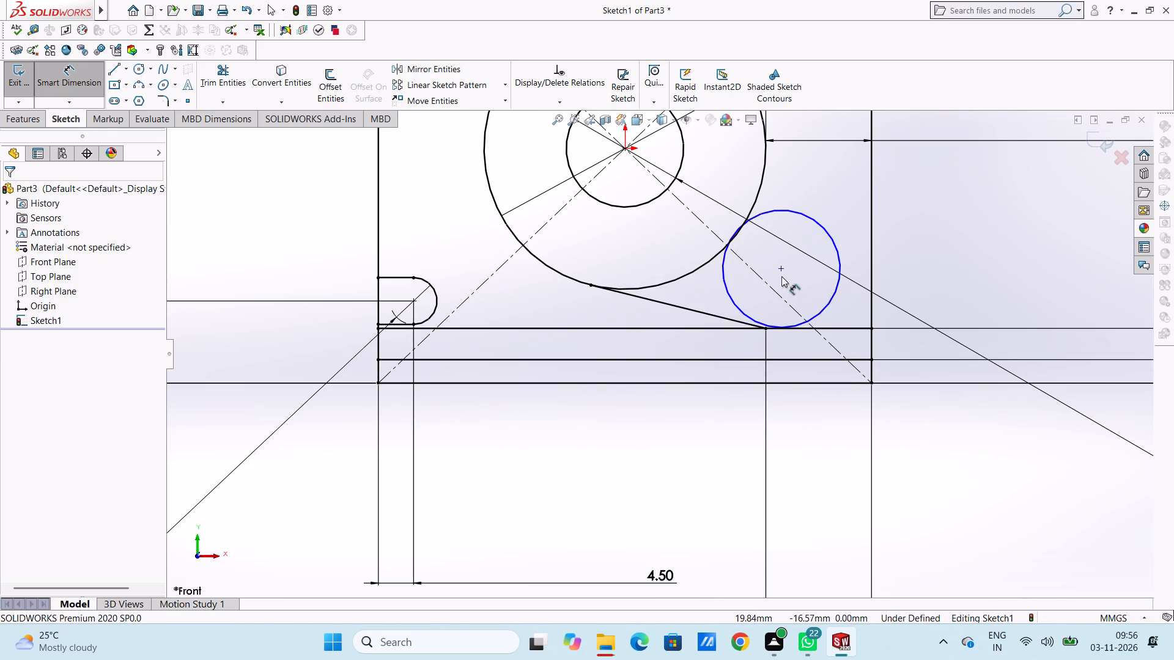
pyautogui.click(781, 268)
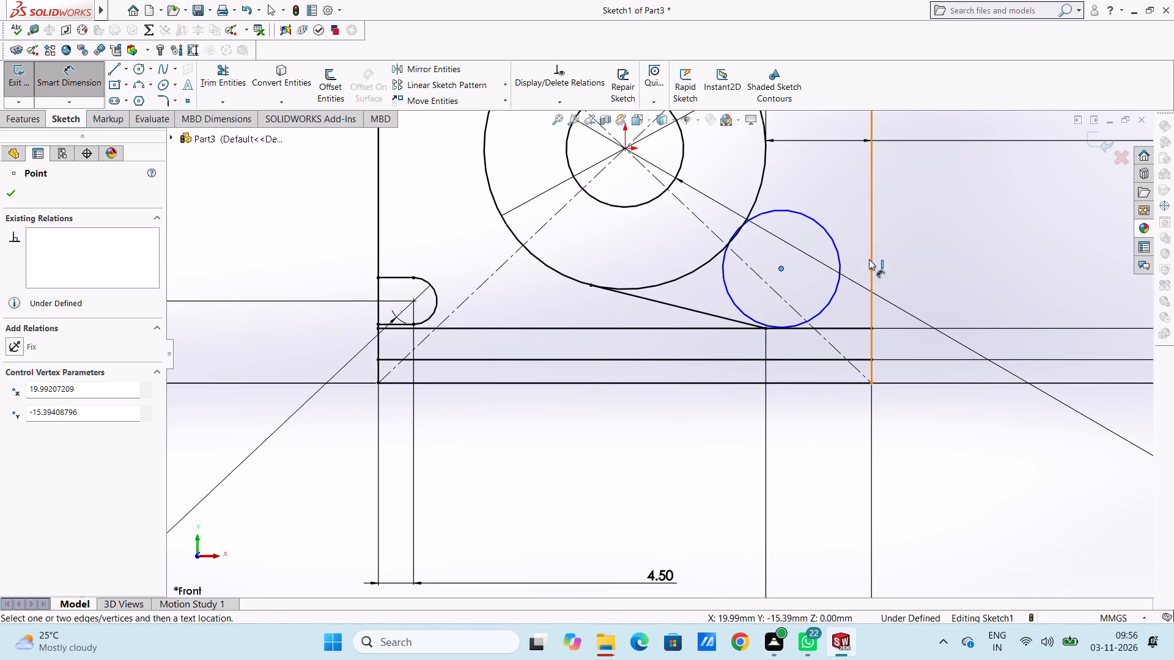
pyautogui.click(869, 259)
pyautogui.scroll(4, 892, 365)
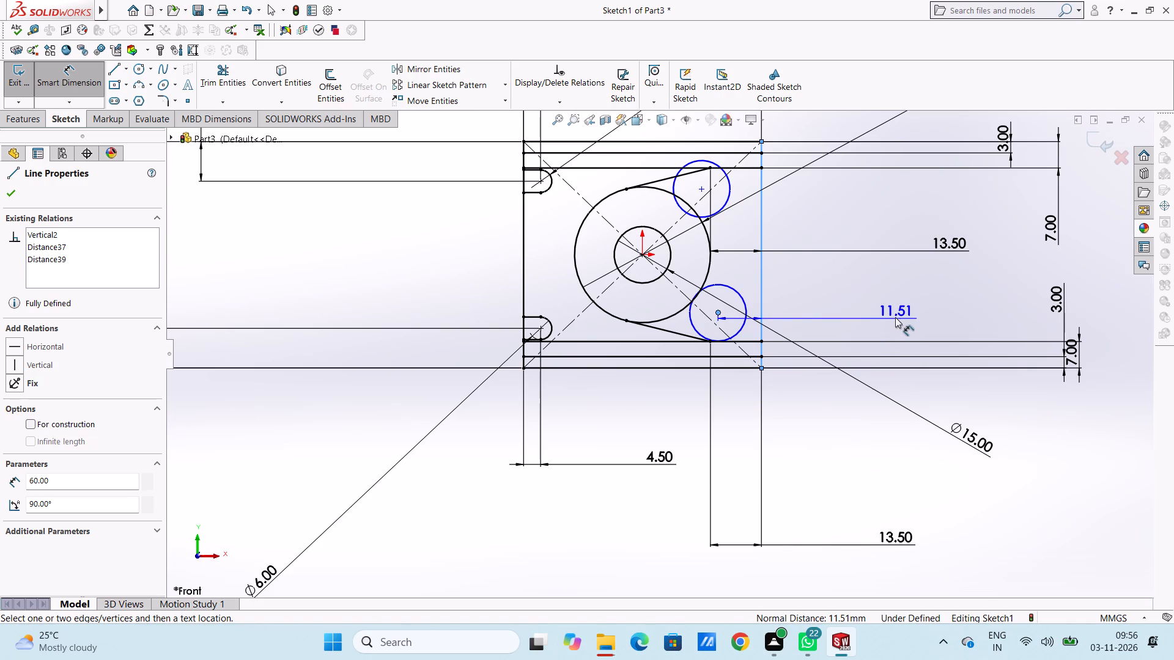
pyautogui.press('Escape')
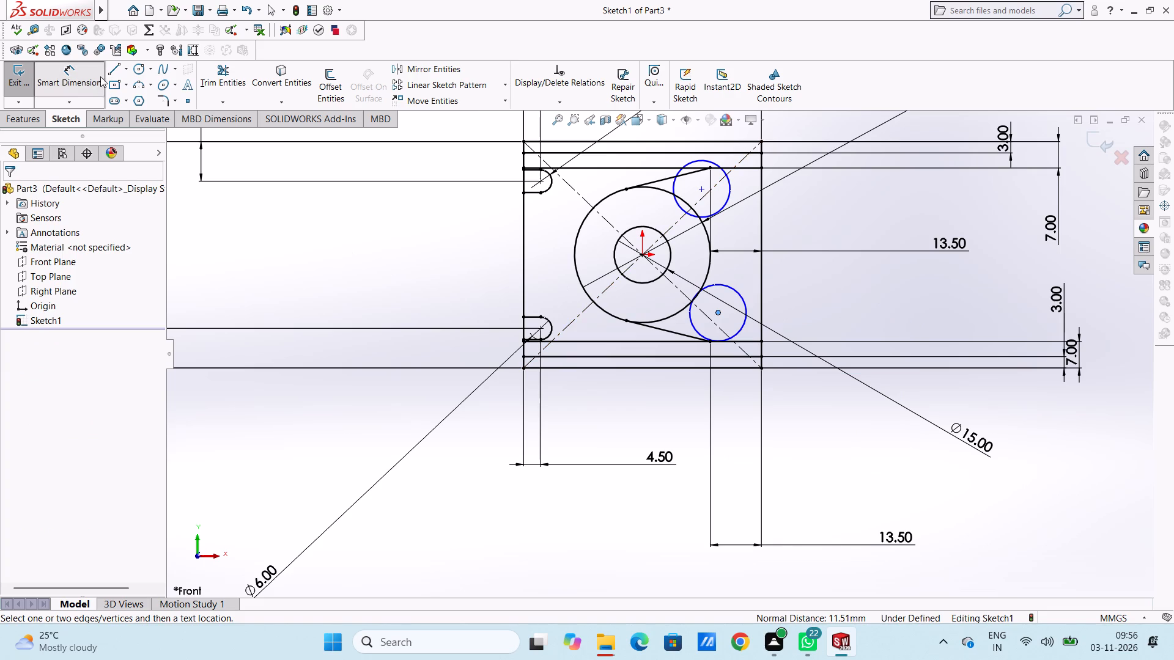
# Examine how the two small circles sit against the slanted lines, the 7 mm offset lines and the 36 mm circle.
pyautogui.click(85, 74)
pyautogui.scroll(-2, 758, 249)
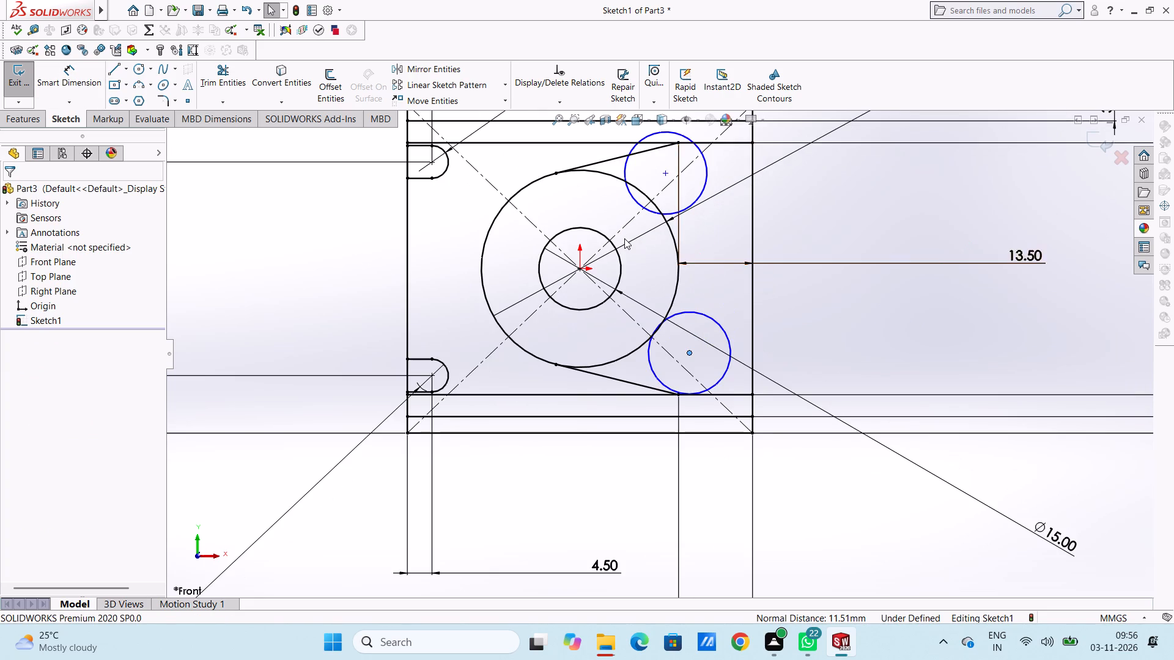
pyautogui.scroll(4, 624, 238)
pyautogui.scroll(-4, 677, 207)
pyautogui.scroll(3, 650, 349)
pyautogui.scroll(-3, 647, 463)
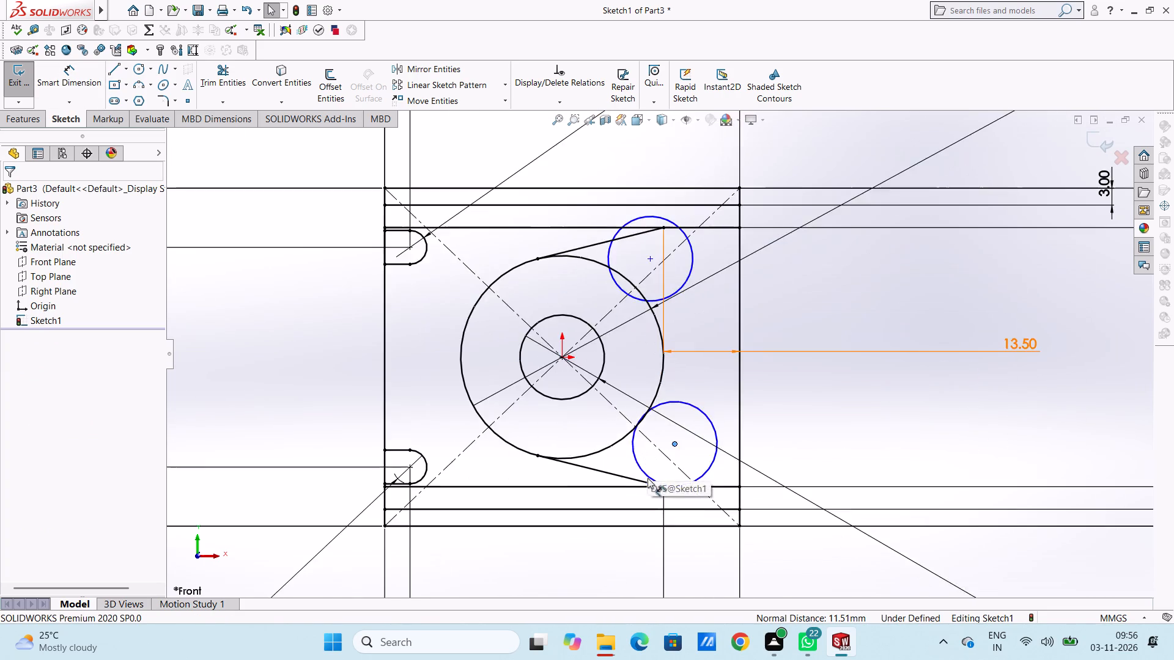
pyautogui.scroll(4, 646, 490)
pyautogui.scroll(-3, 646, 485)
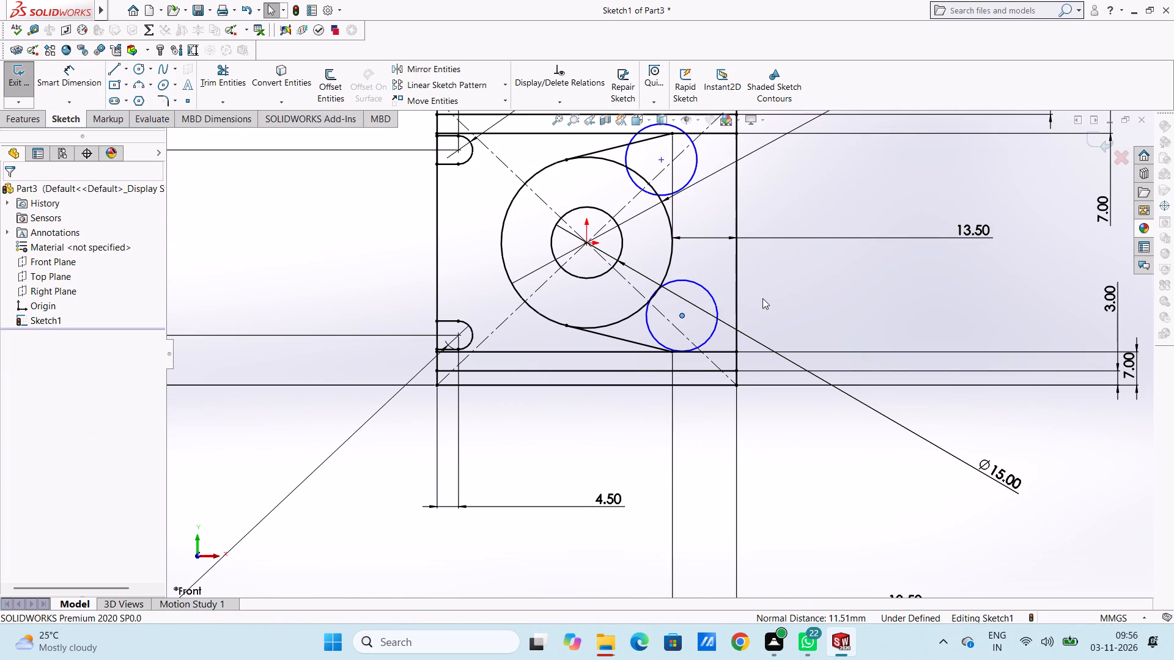
pyautogui.click(762, 298)
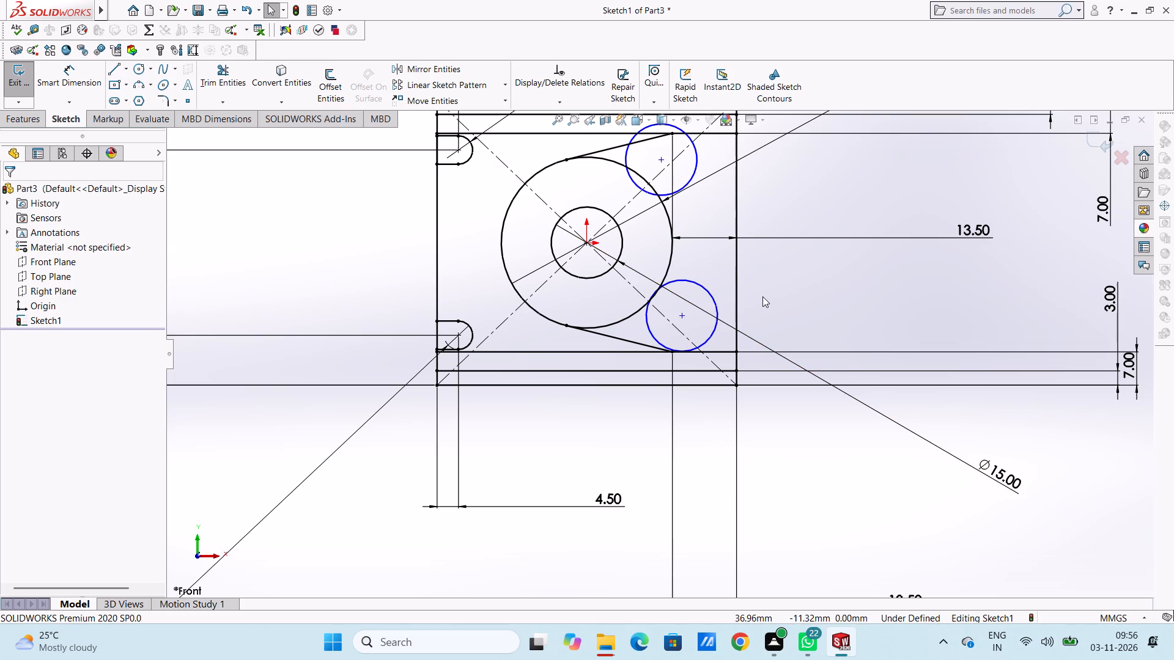
pyautogui.scroll(-3, 671, 353)
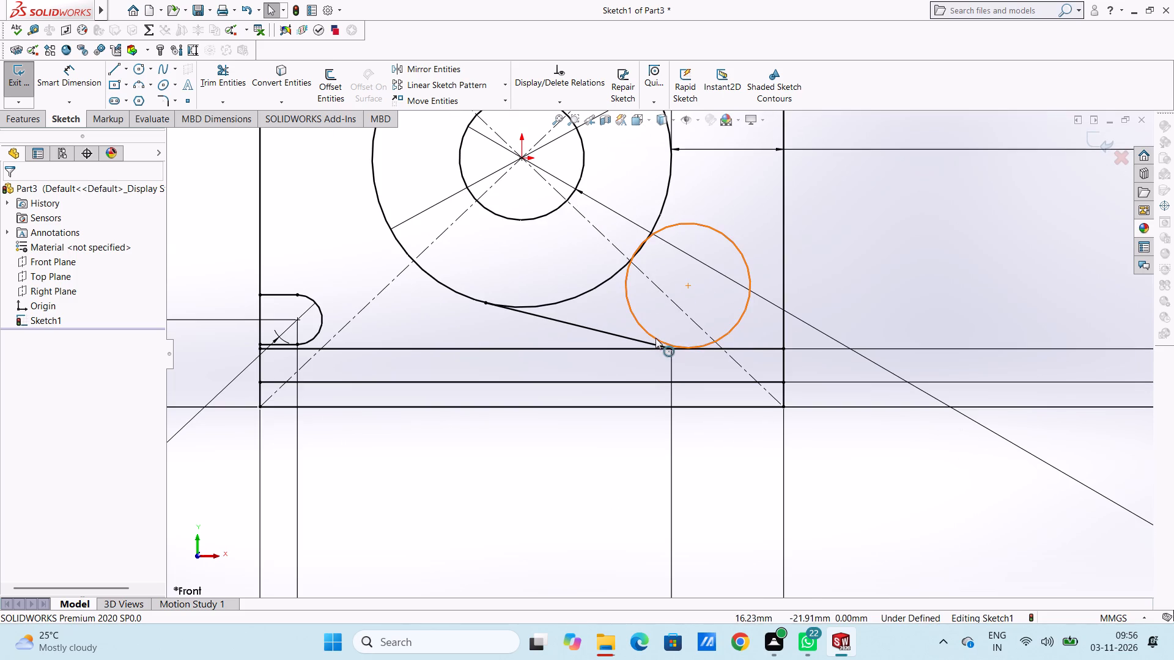
pyautogui.scroll(-4, 665, 348)
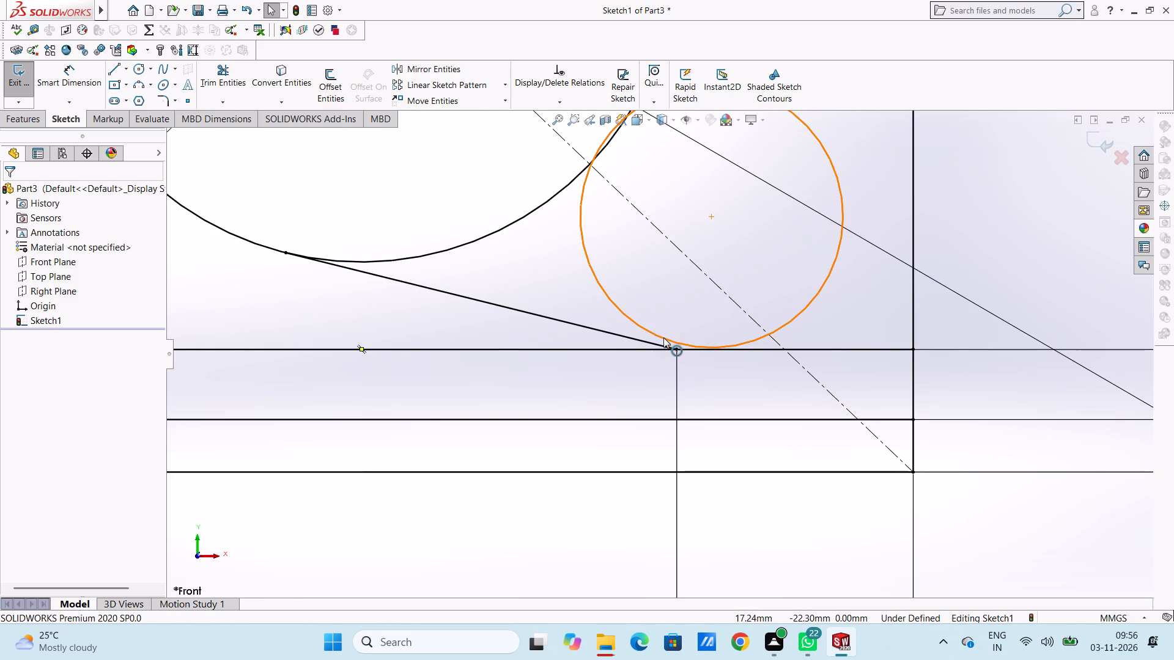
pyautogui.scroll(12, 663, 337)
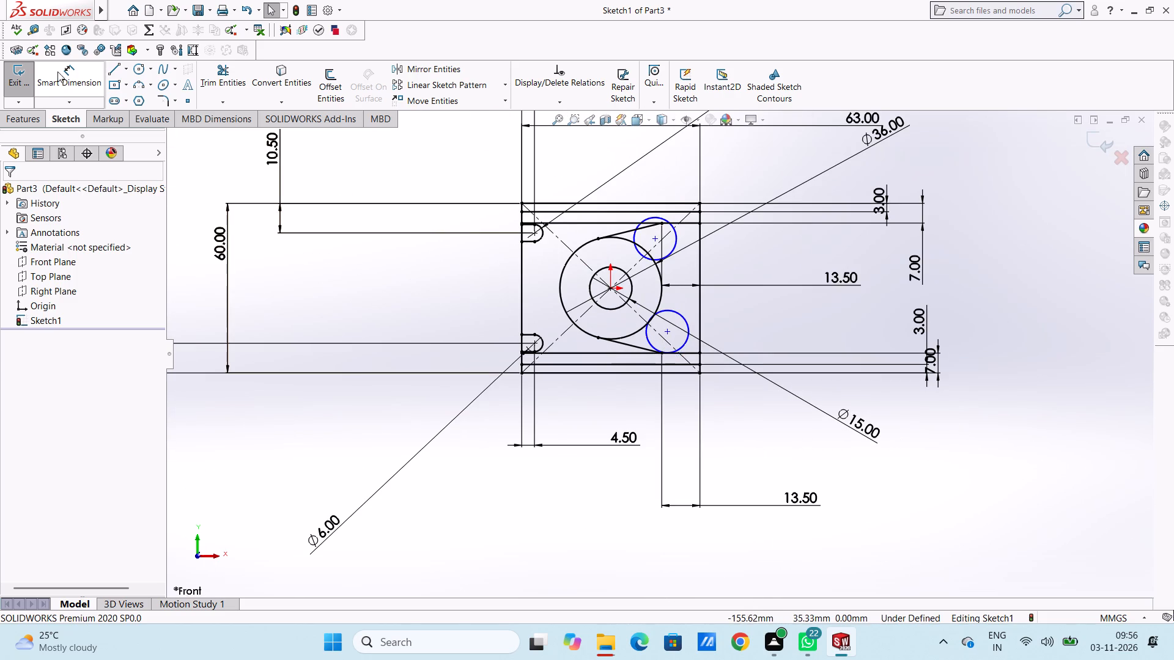
# Dimension the upper small circle's diameter at 15 mm, placing the dimension outside the sketch above it.
pyautogui.click(57, 70)
pyautogui.click(649, 216)
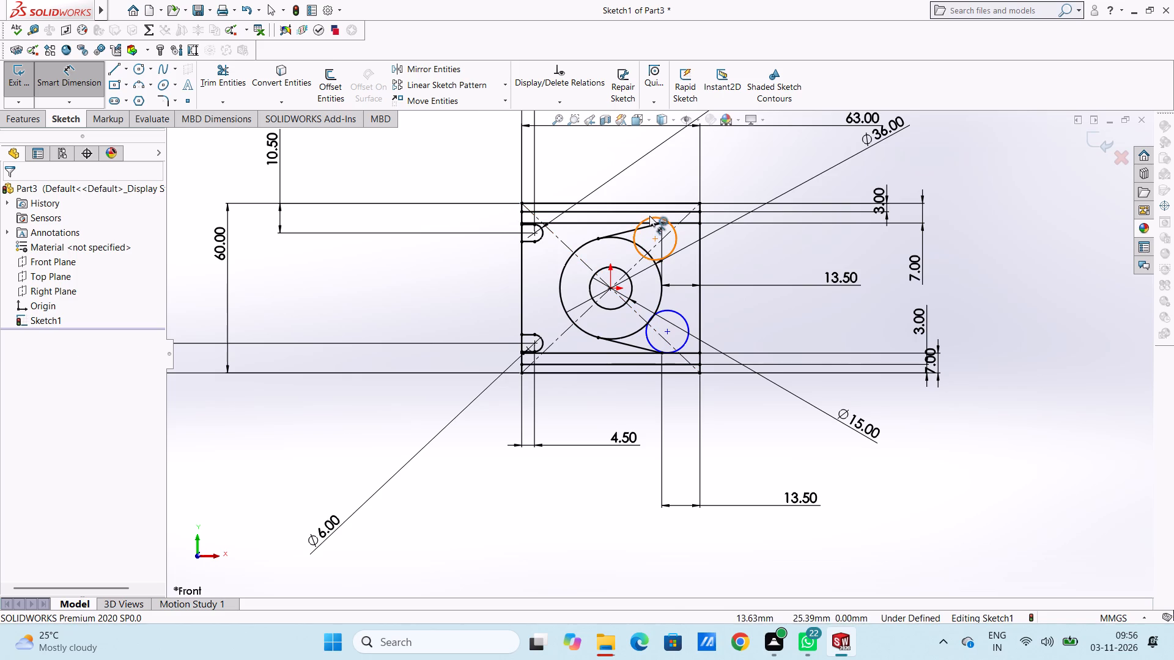
pyautogui.scroll(4, 623, 202)
pyautogui.click(519, 187)
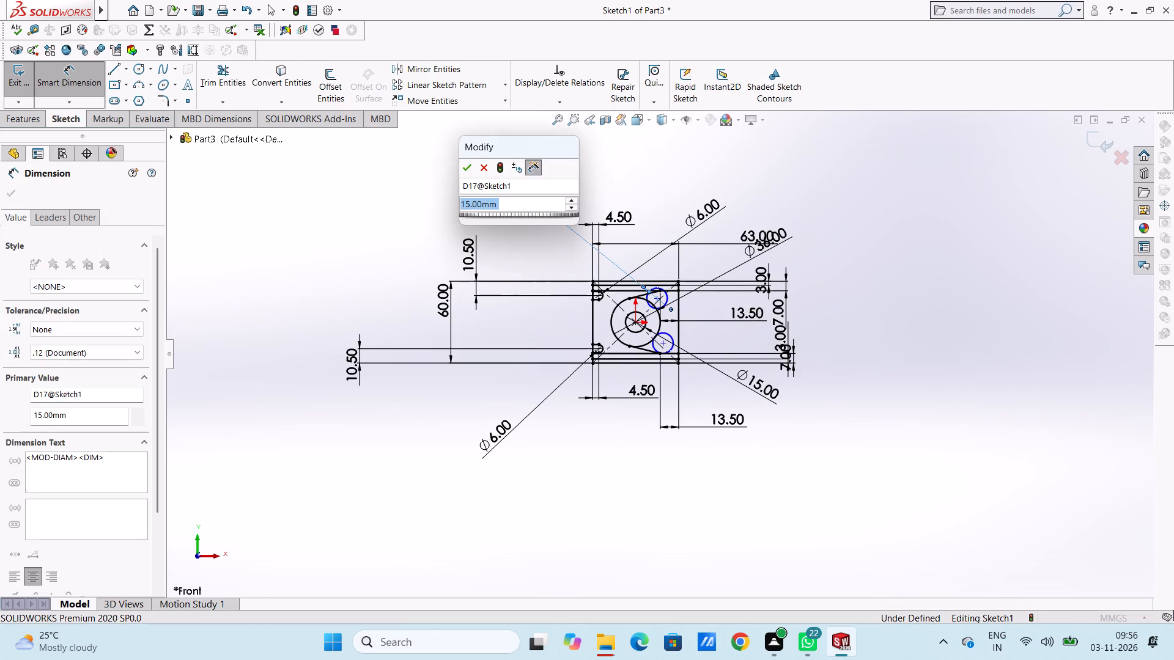
pyautogui.click(471, 166)
pyautogui.click(453, 174)
# Dimension the lower small circle's diameter at 15 mm, placing the dimension outside the sketch below and left of it.
pyautogui.scroll(-5, 649, 370)
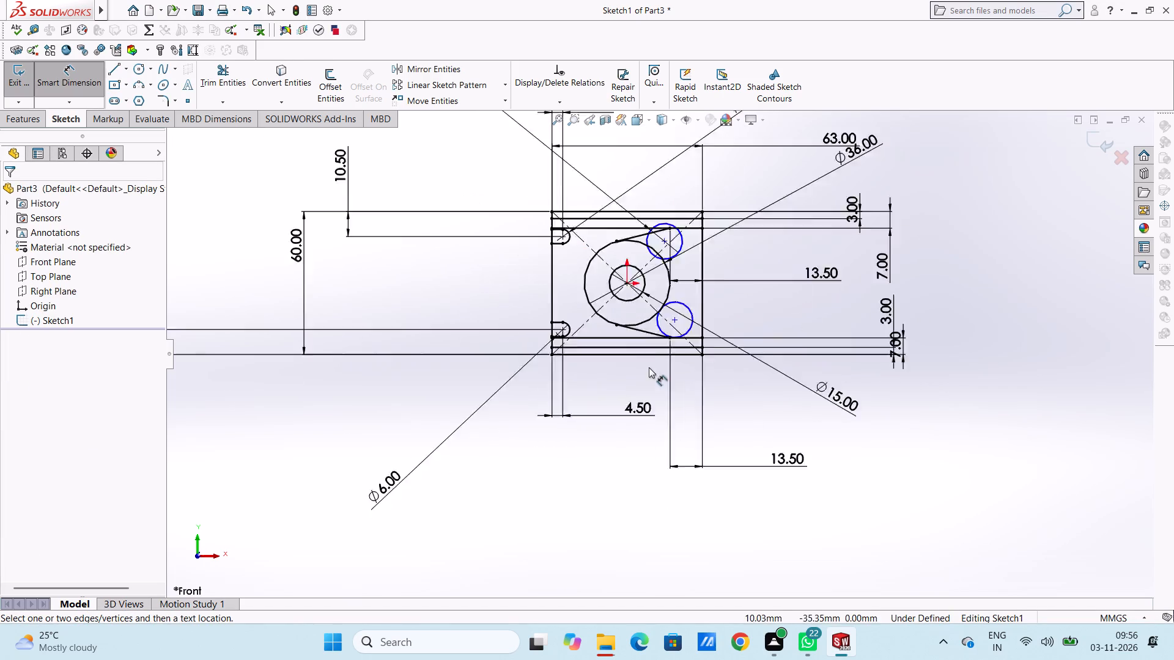
pyautogui.click(662, 307)
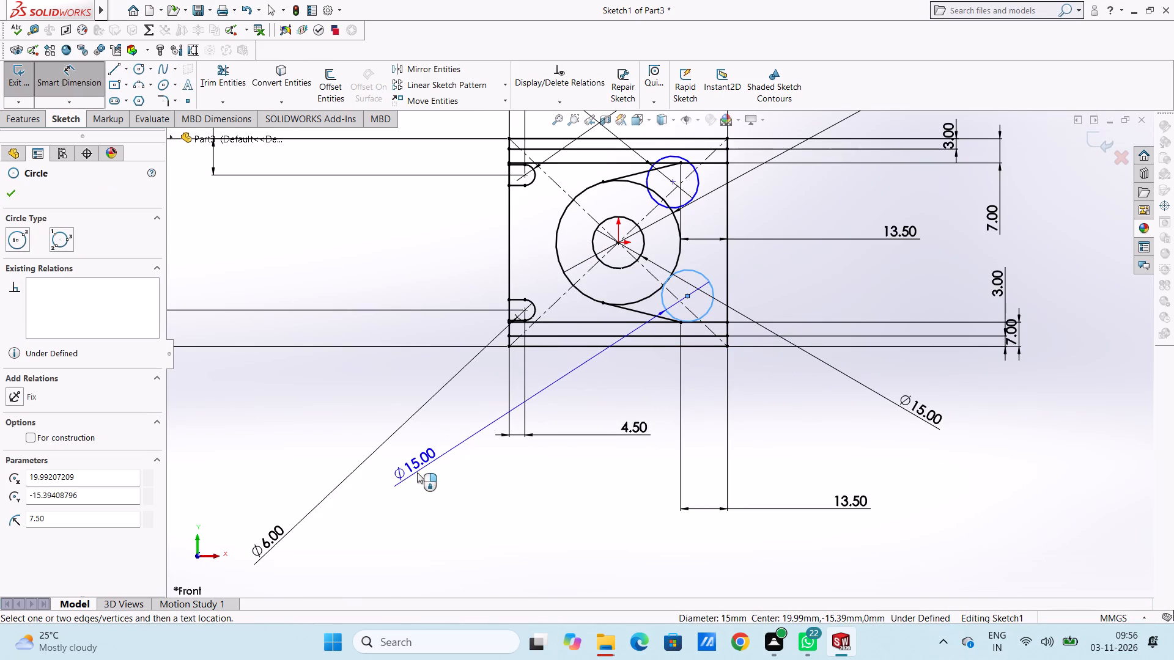
pyautogui.scroll(1, 416, 472)
pyautogui.click(304, 467)
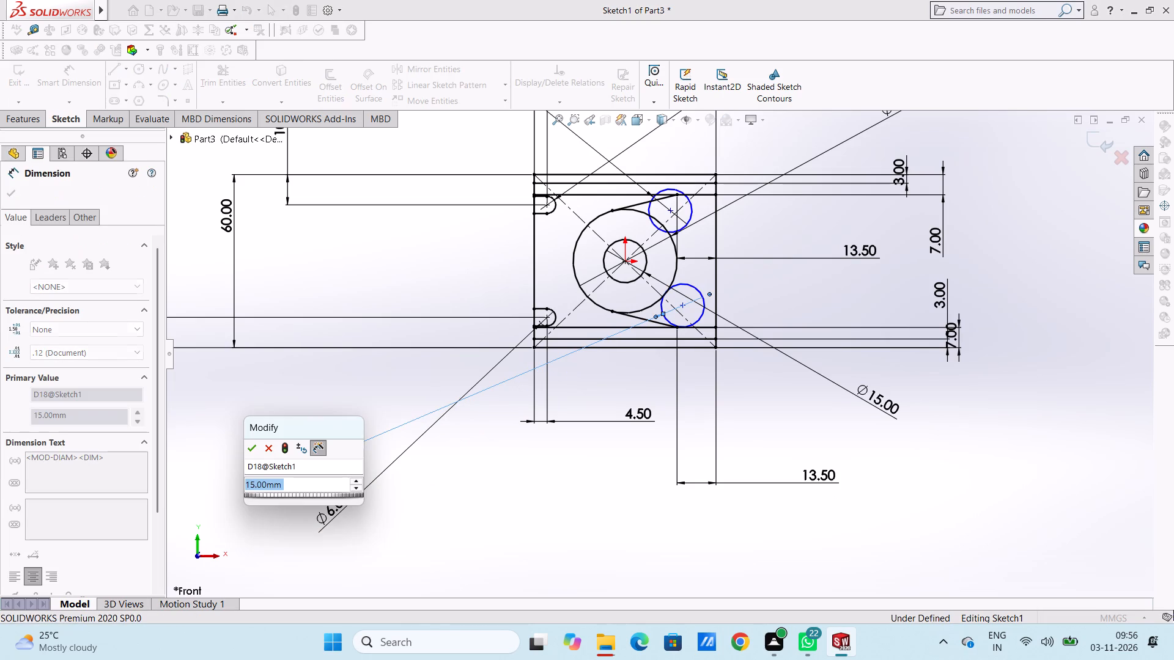
pyautogui.click(254, 445)
pyautogui.click(418, 365)
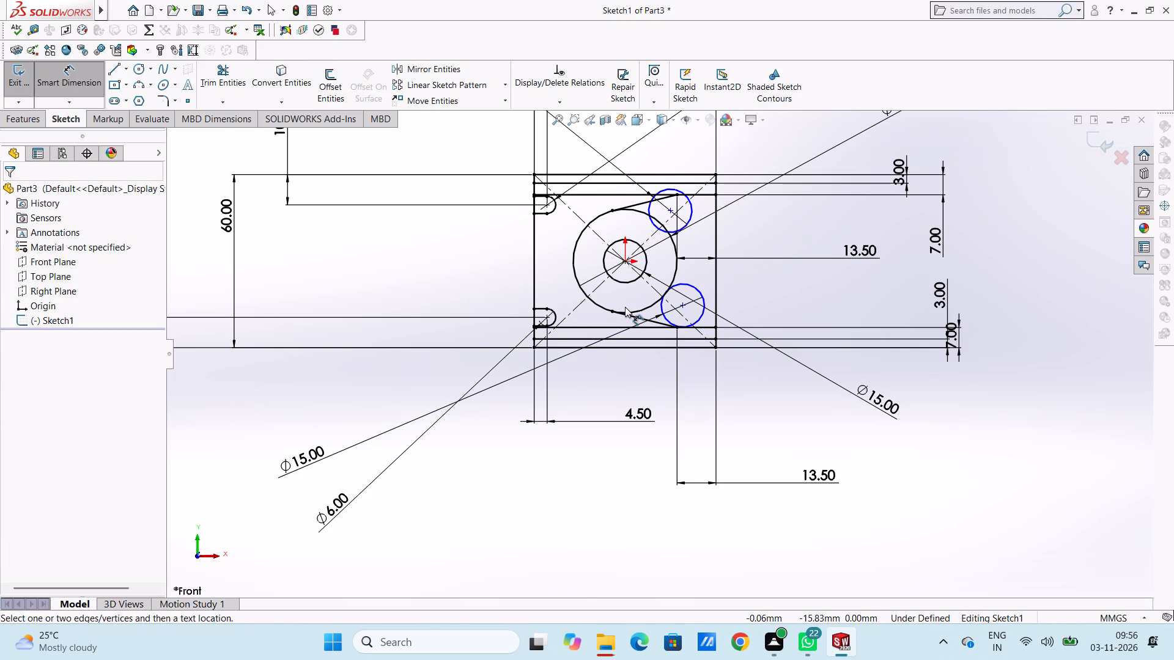
# Stop dimensioning and exit the Front Plane sketch.
pyautogui.scroll(-2, 693, 321)
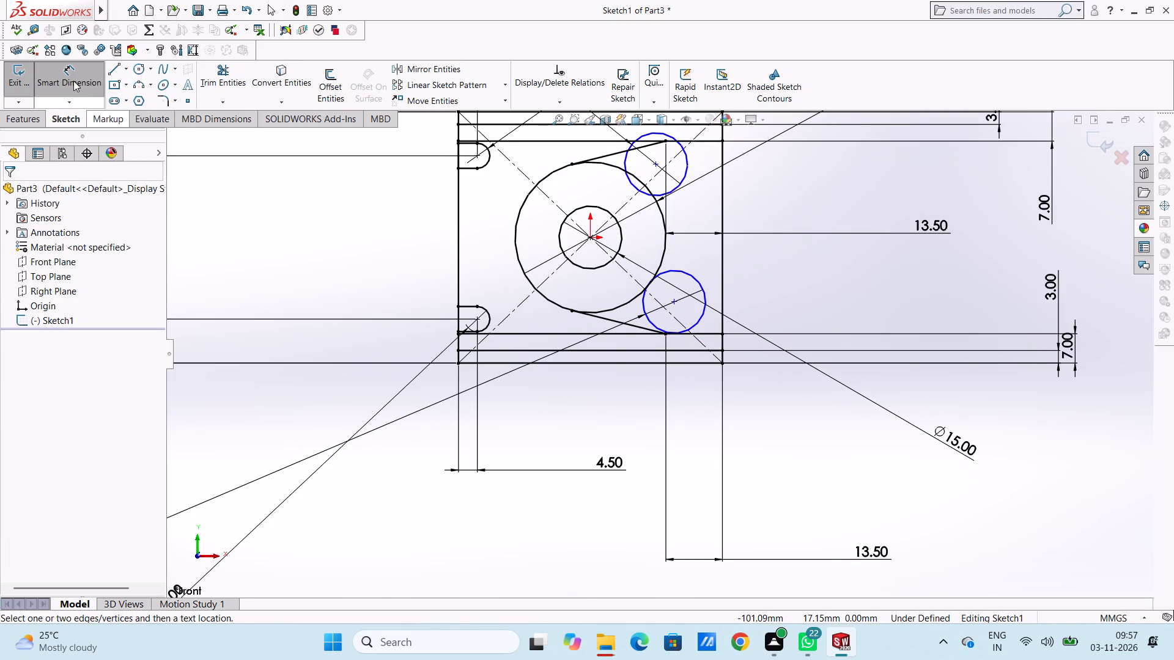
pyautogui.click(73, 81)
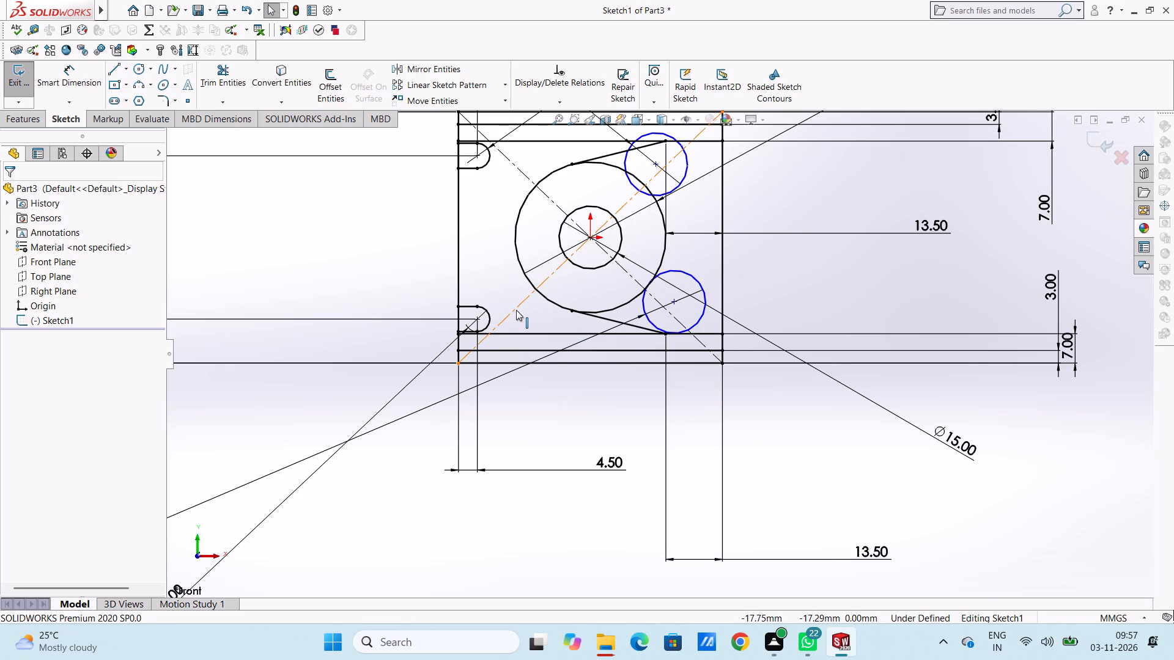
pyautogui.tripleClick(516, 310)
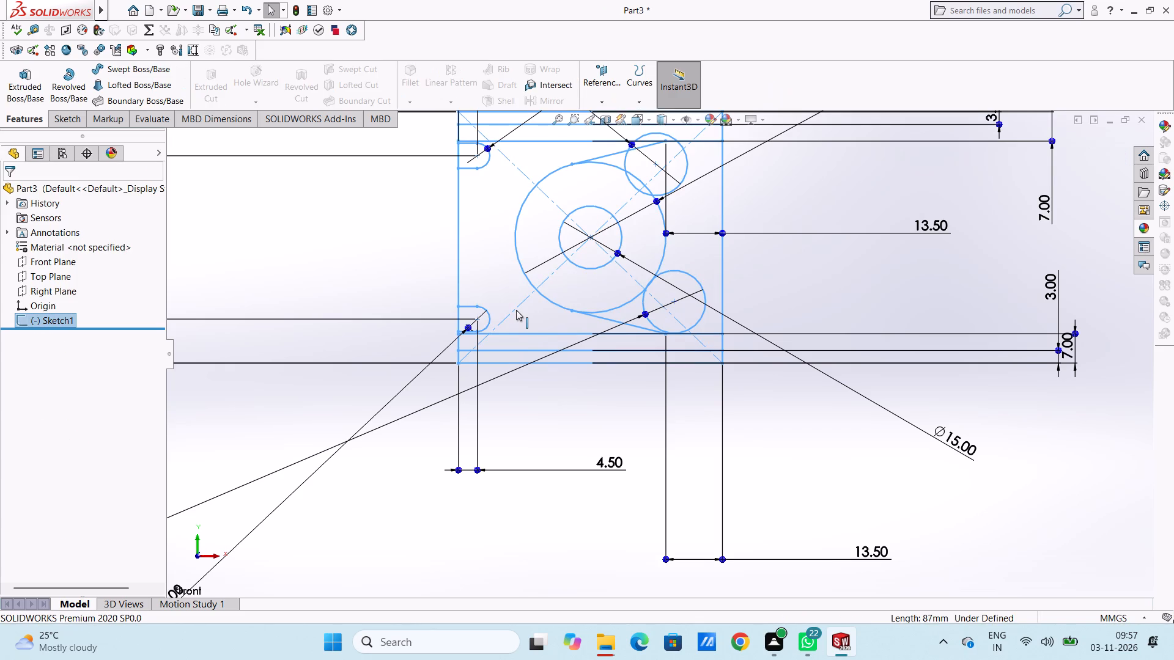
pyautogui.click(353, 254)
# Undo the sketch exit to resume editing the Front Plane sketch.
pyautogui.hotkey('ctrl', 'z')
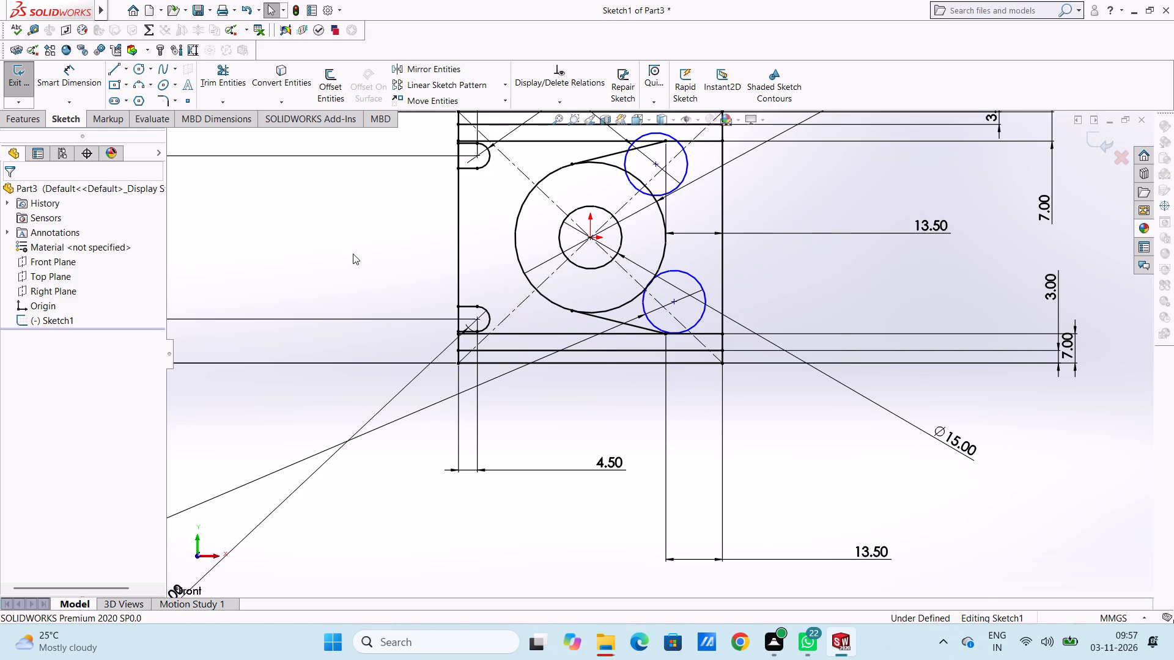
pyautogui.click(347, 249)
# Add a tangent relation between the lower 15 mm small circle and the lower slanted line.
pyautogui.scroll(2, 487, 251)
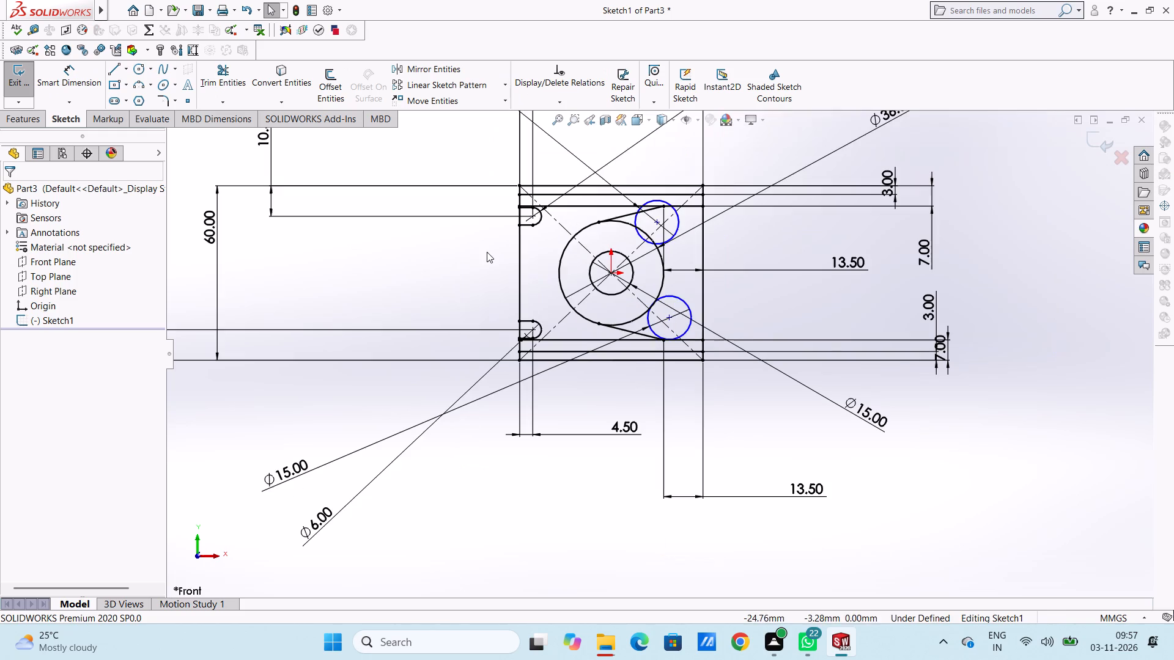
pyautogui.scroll(-1, 689, 306)
pyautogui.scroll(3, 641, 233)
pyautogui.scroll(-4, 651, 244)
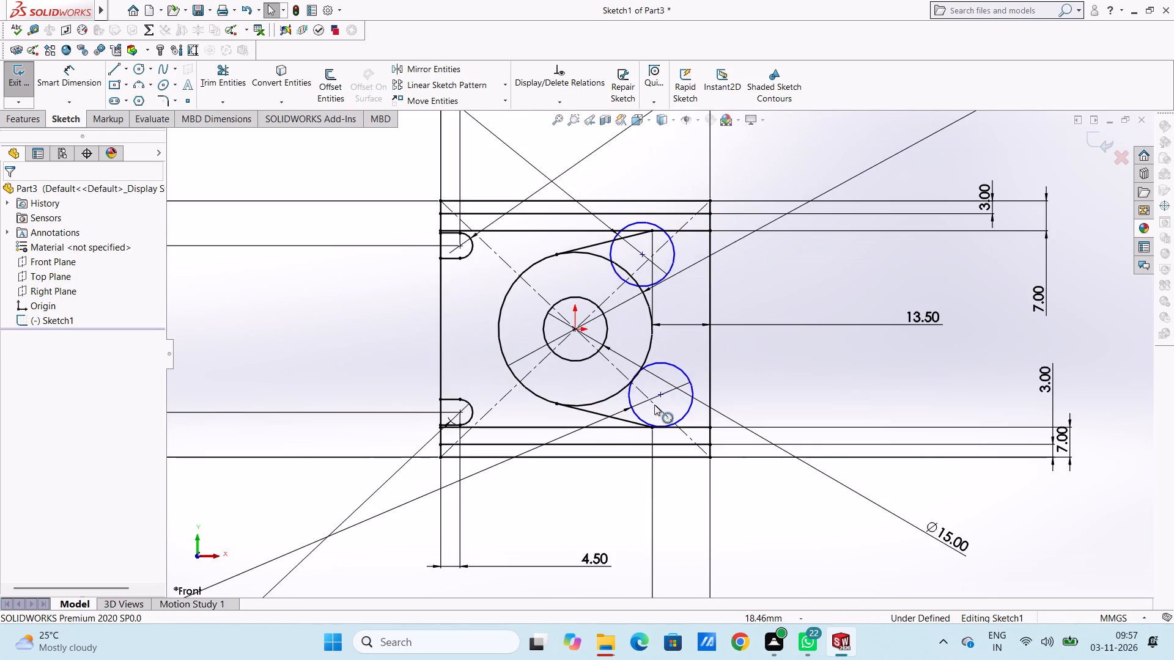
pyautogui.scroll(3, 654, 405)
pyautogui.scroll(-3, 654, 424)
pyautogui.scroll(-4, 681, 353)
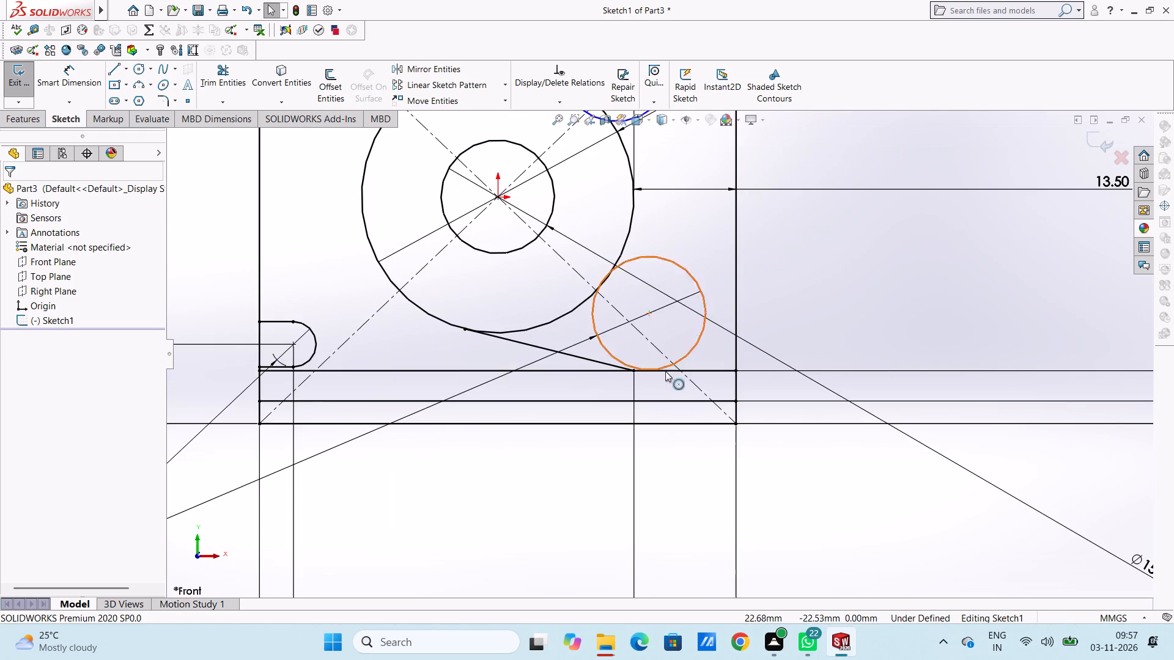
pyautogui.scroll(-2, 665, 371)
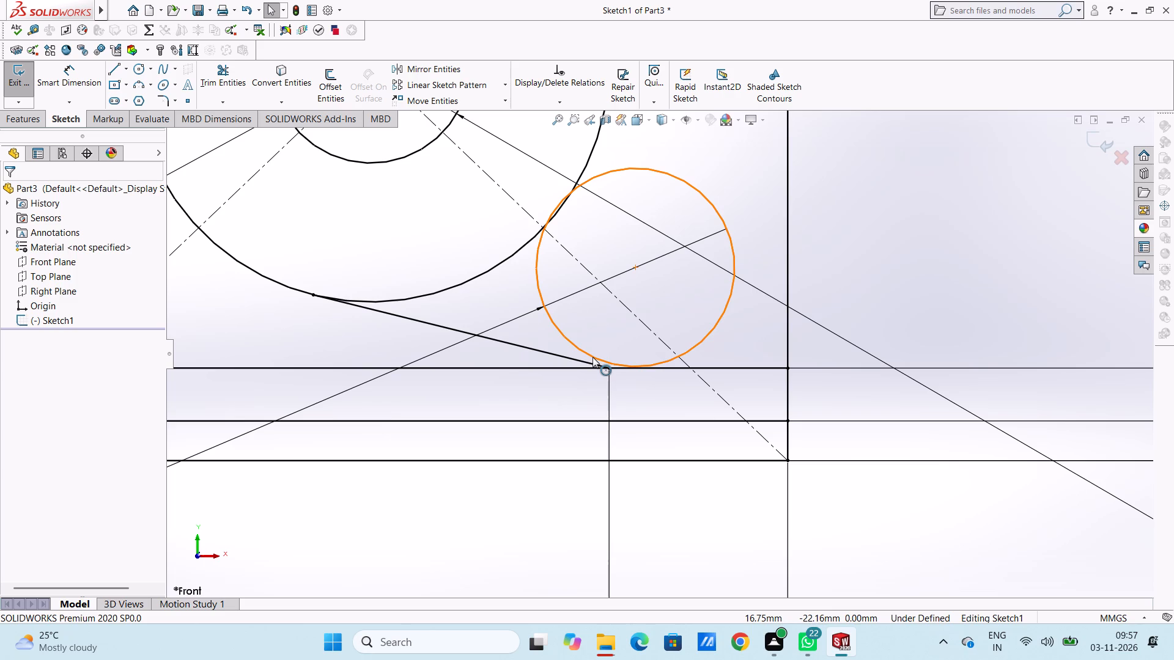
pyautogui.click(593, 356)
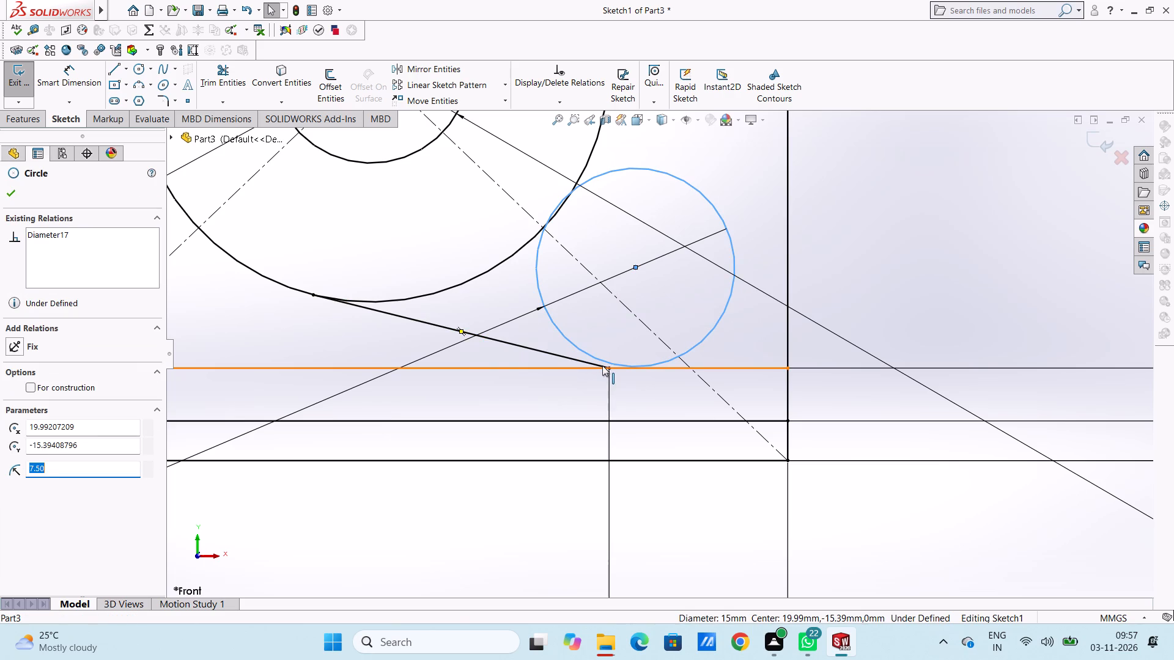
pyautogui.keyDown('ctrl'); pyautogui.click(599, 364); pyautogui.keyUp('ctrl')
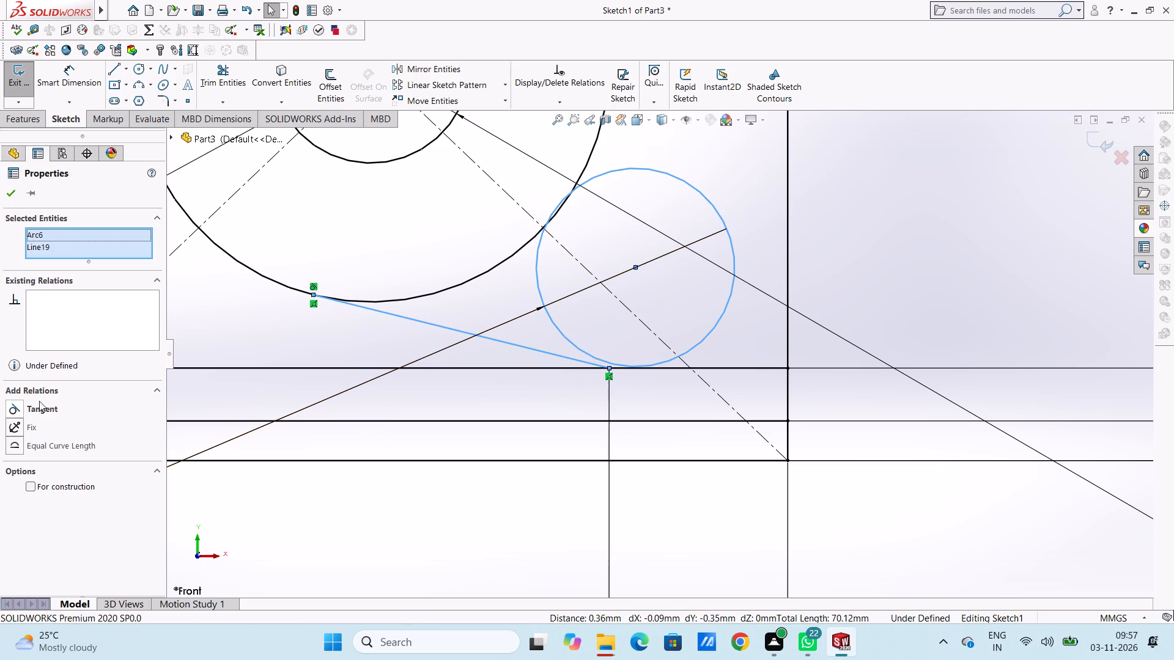
pyautogui.click(23, 409)
pyautogui.click(359, 347)
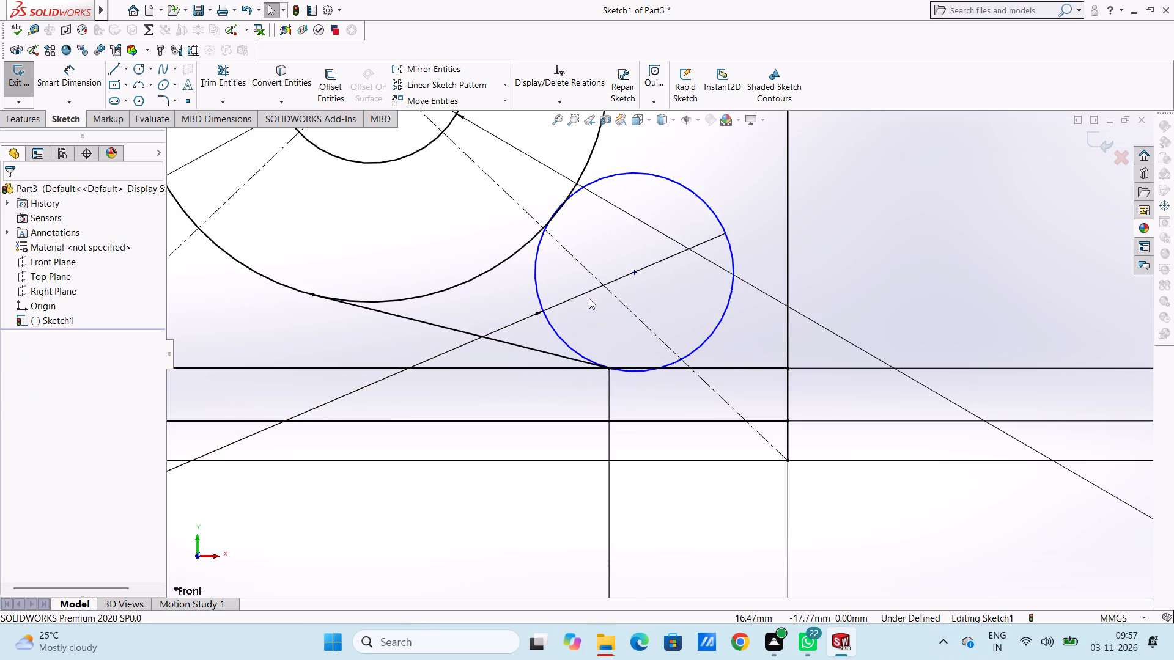
# Add a tangent relation between the lower small circle and the lower 7 mm offset line.
pyautogui.scroll(5, 589, 298)
pyautogui.scroll(-7, 637, 379)
pyautogui.scroll(-3, 696, 300)
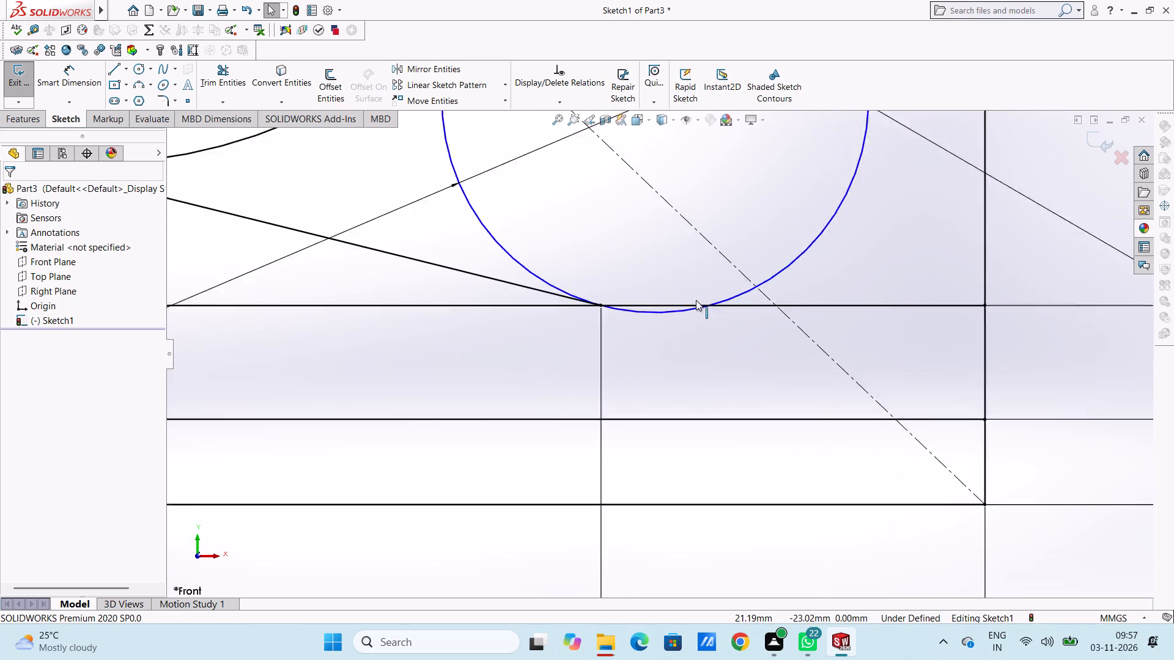
pyautogui.scroll(-2, 696, 300)
pyautogui.click(652, 332)
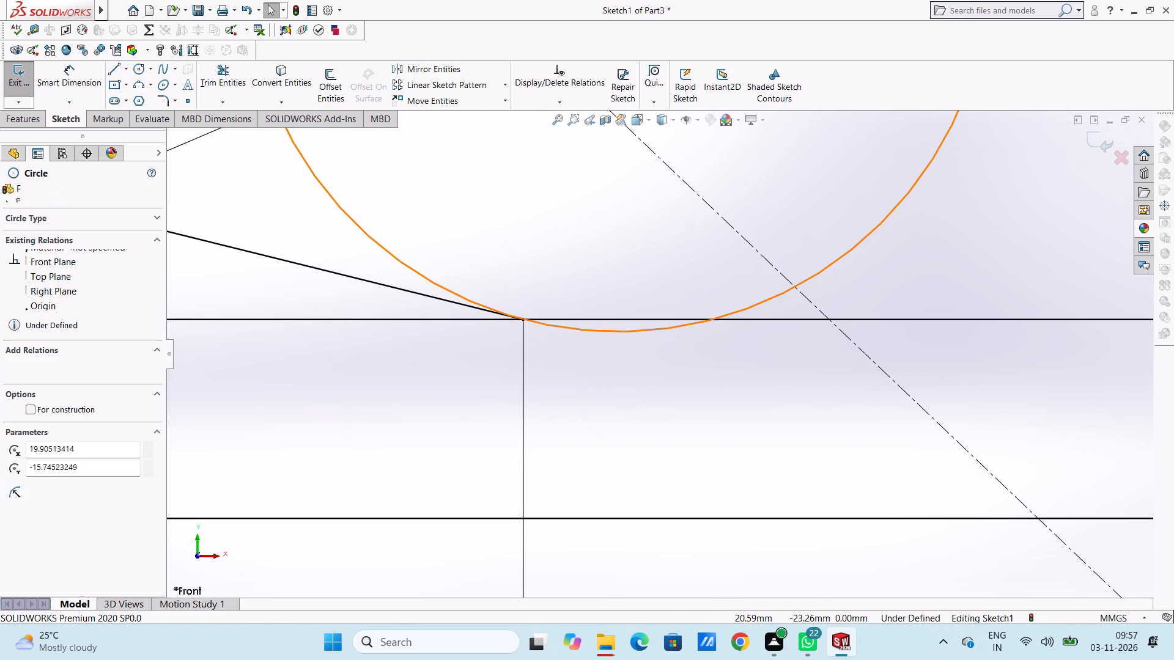
pyautogui.keyDown('ctrl'); pyautogui.click(651, 318); pyautogui.keyUp('ctrl')
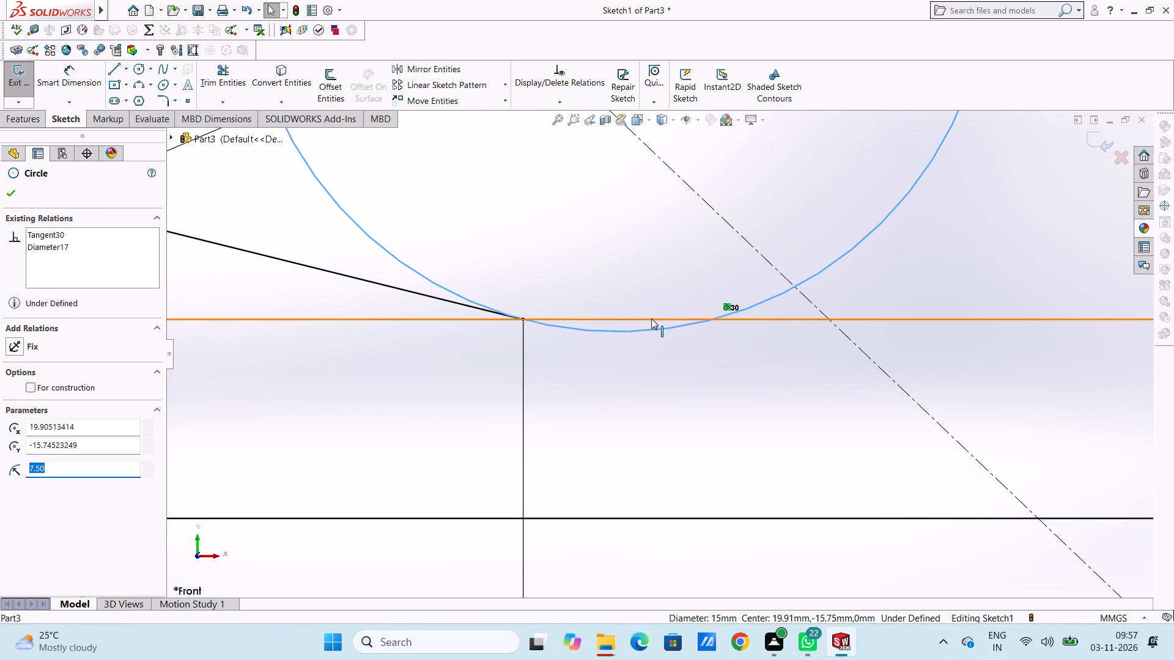
pyautogui.click(10, 403)
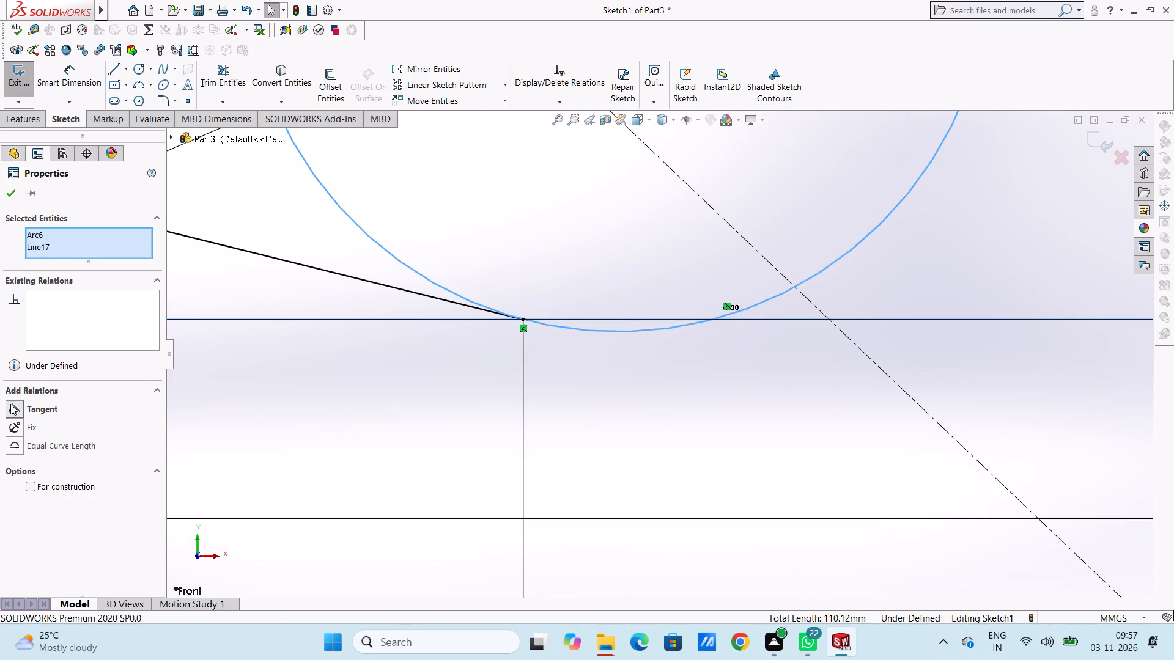
pyautogui.click(246, 414)
# Add a tangent relation between the upper 15 mm small circle and the upper 7 mm offset line.
pyautogui.scroll(3, 516, 286)
pyautogui.scroll(5, 572, 291)
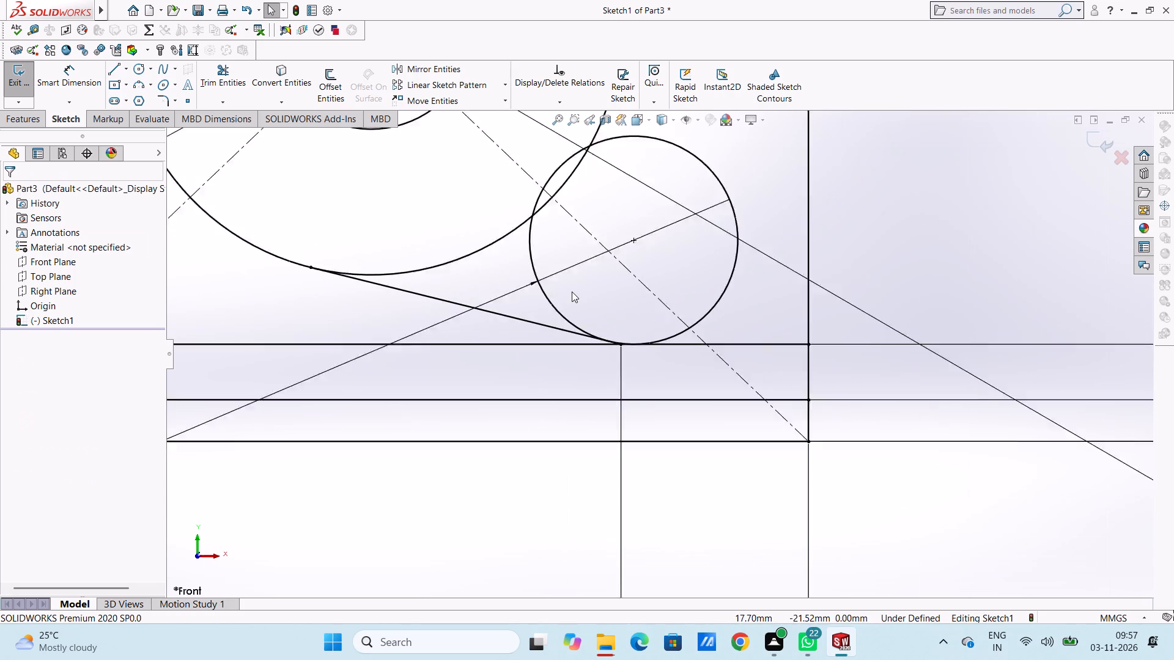
pyautogui.scroll(5, 588, 269)
pyautogui.scroll(3, 645, 220)
pyautogui.scroll(-4, 645, 220)
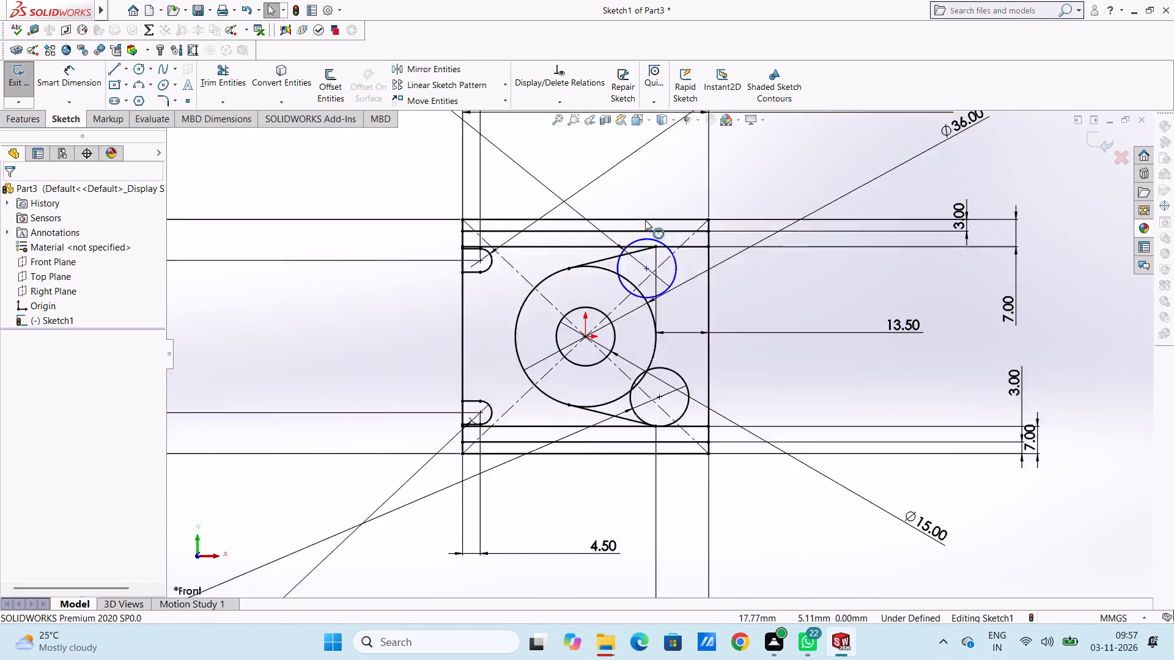
pyautogui.scroll(-2, 645, 220)
pyautogui.scroll(-4, 666, 306)
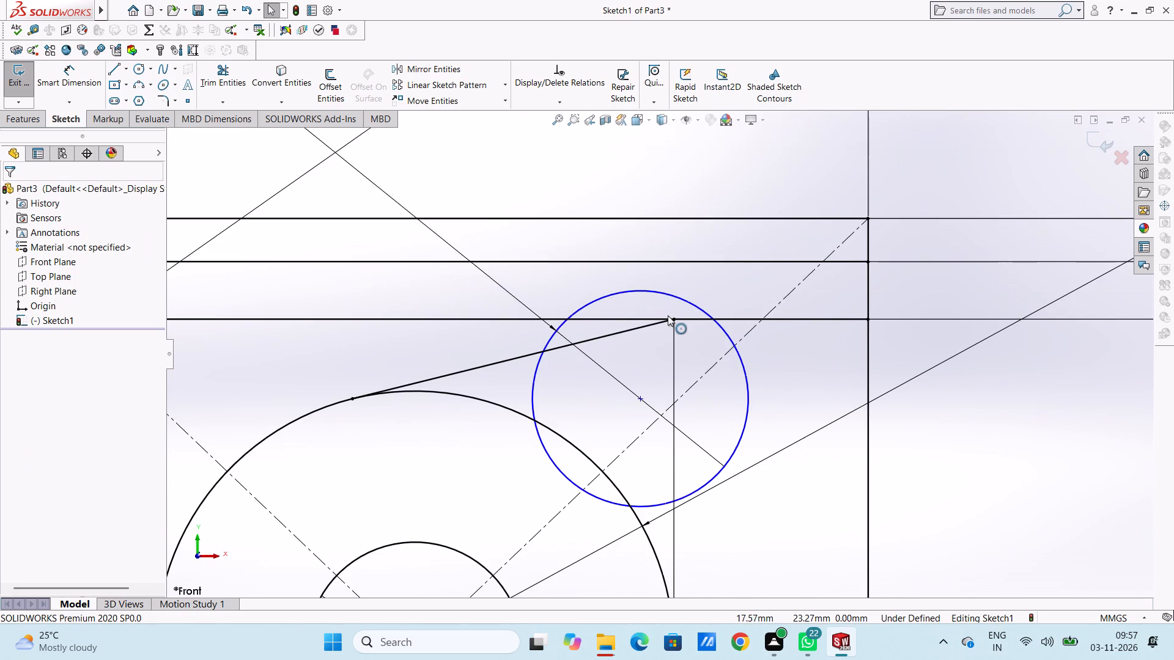
pyautogui.scroll(-3, 742, 373)
pyautogui.click(751, 377)
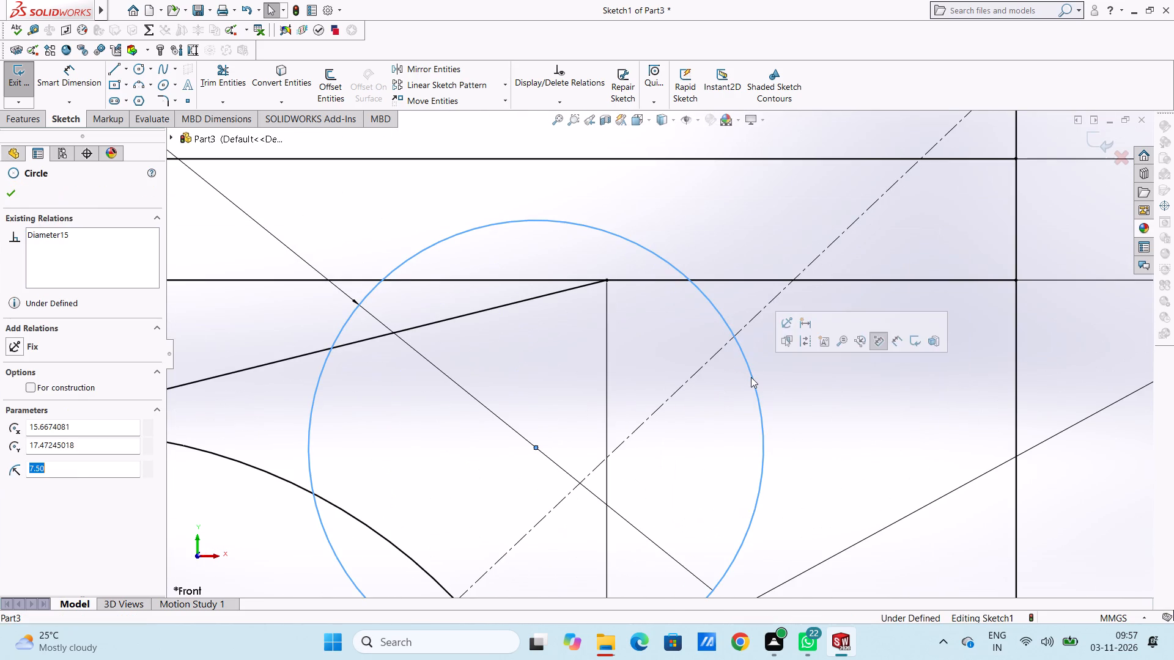
pyautogui.keyDown('ctrl'); pyautogui.click(661, 280); pyautogui.keyUp('ctrl')
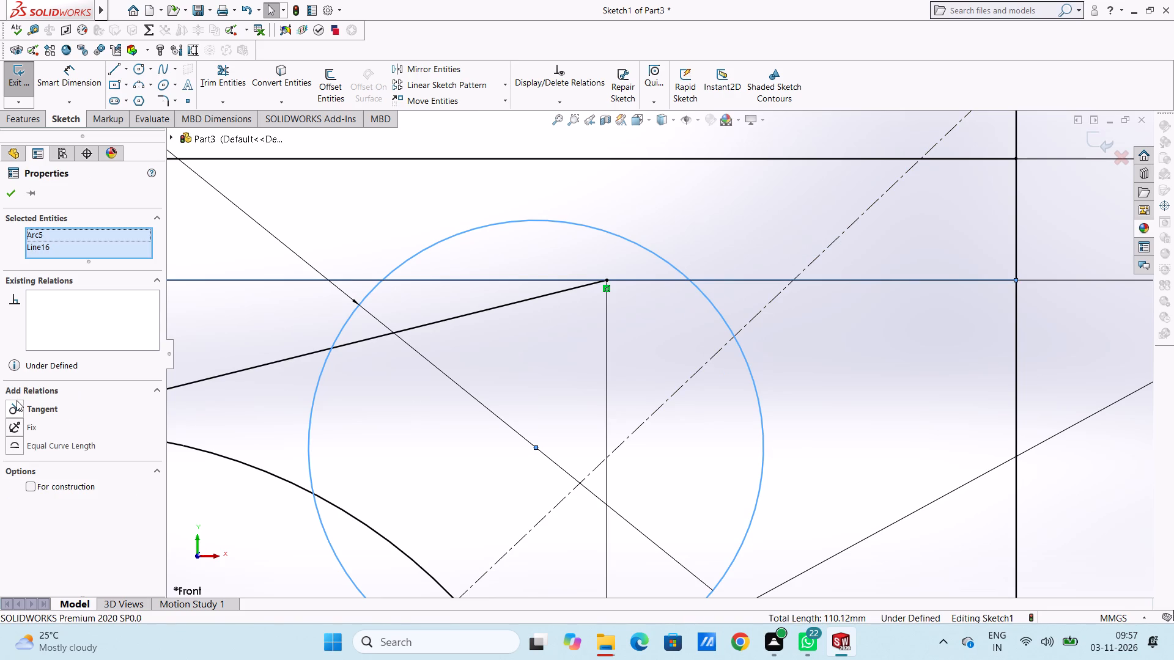
pyautogui.click(17, 409)
pyautogui.click(539, 332)
pyautogui.scroll(5, 543, 347)
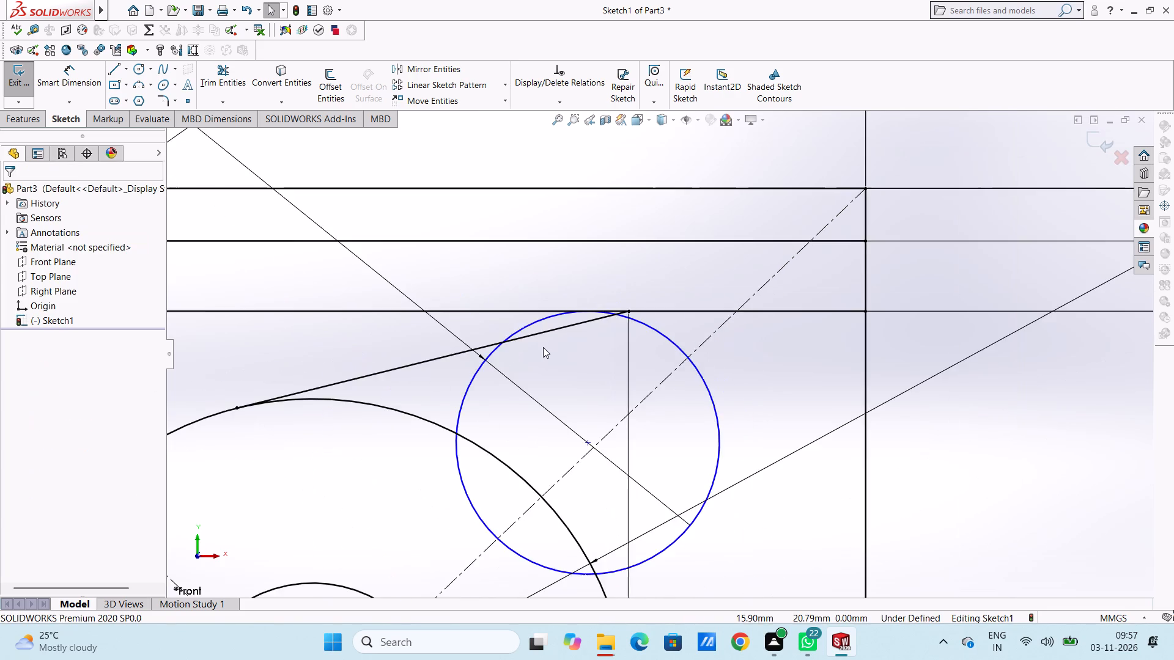
pyautogui.scroll(5, 569, 366)
pyautogui.scroll(-5, 637, 495)
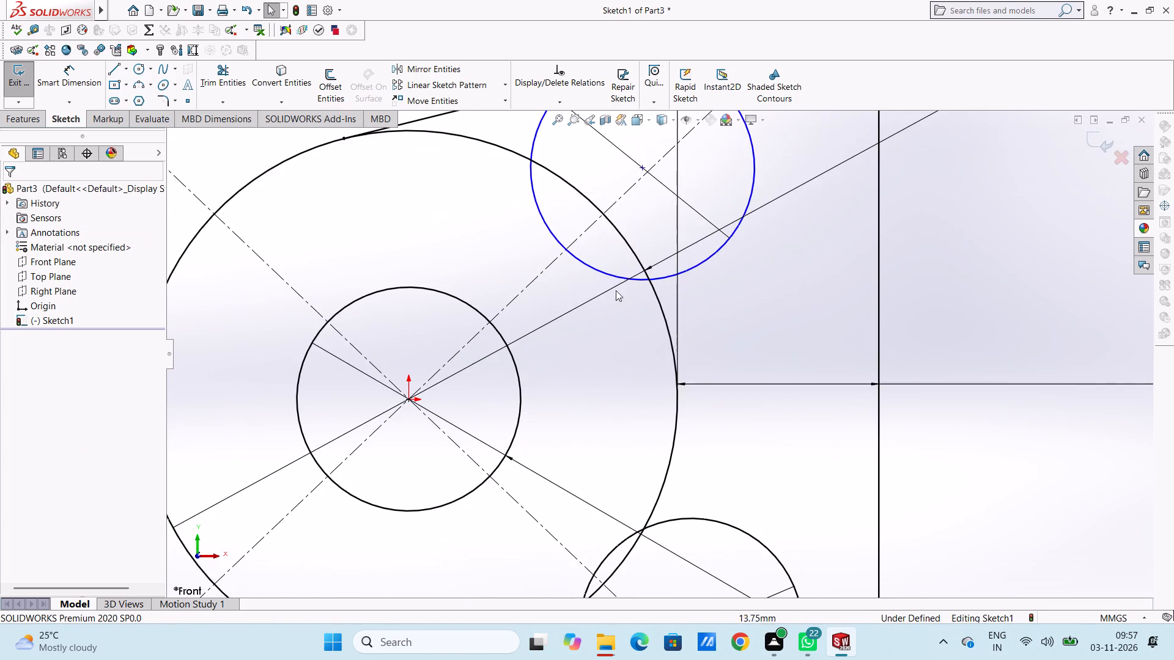
pyautogui.scroll(5, 629, 241)
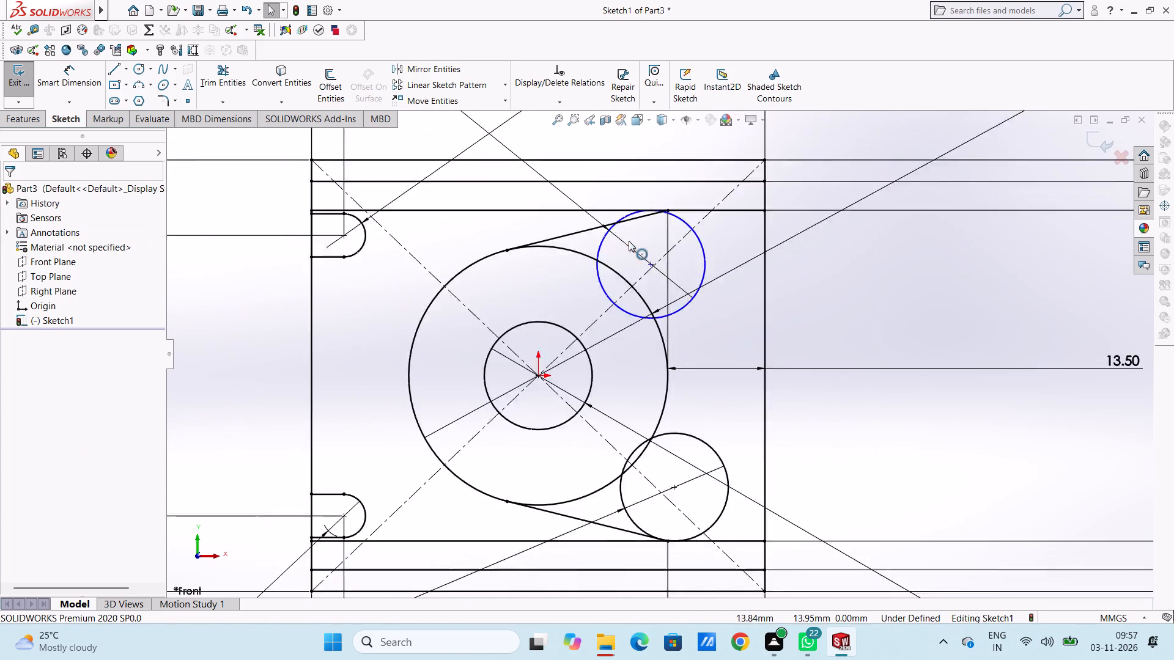
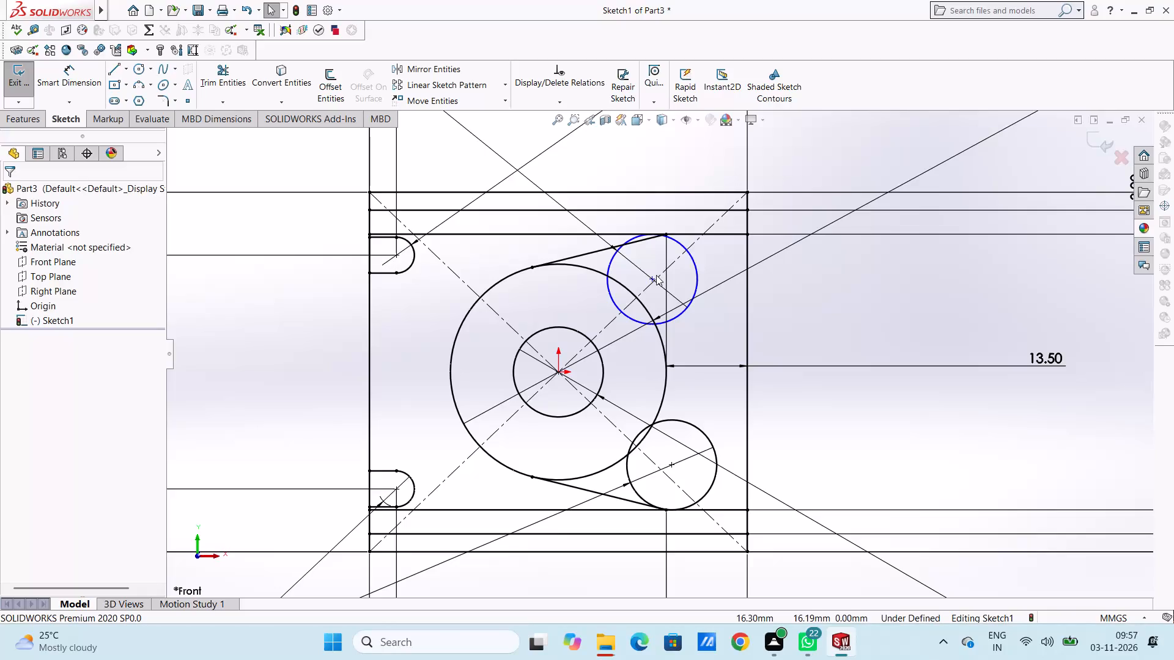
# Add a tangent relation between the upper 15 mm small circle and the upper slanted line.
pyautogui.scroll(-4, 656, 275)
pyautogui.click(572, 260)
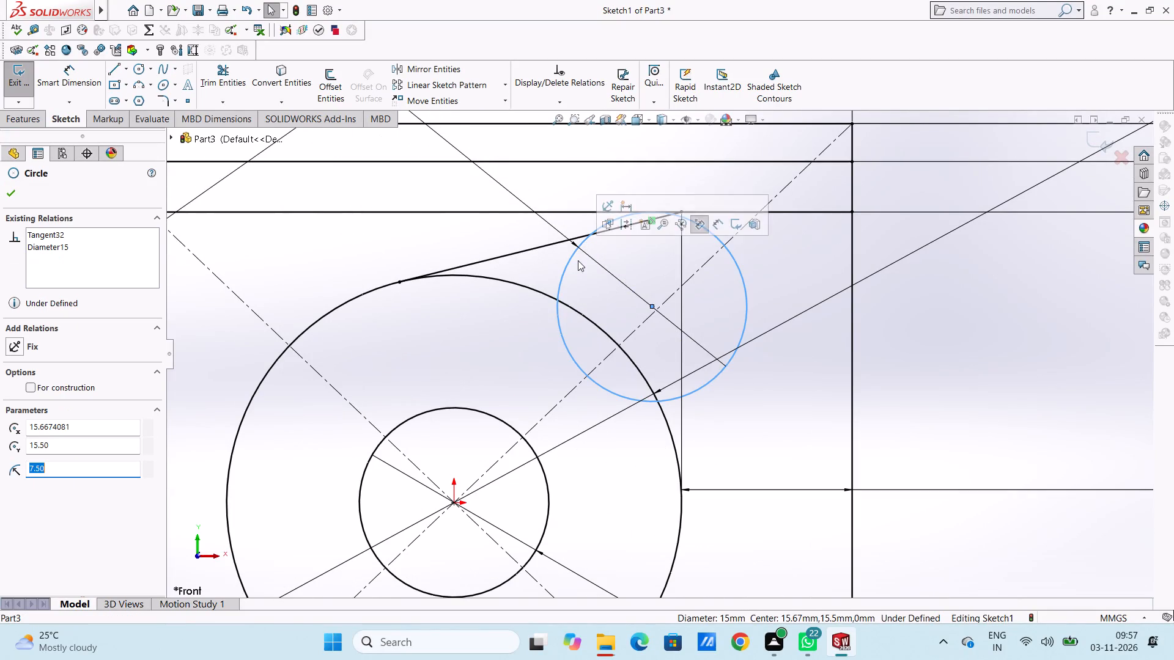
pyautogui.keyDown('ctrl'); pyautogui.click(632, 224); pyautogui.keyUp('ctrl')
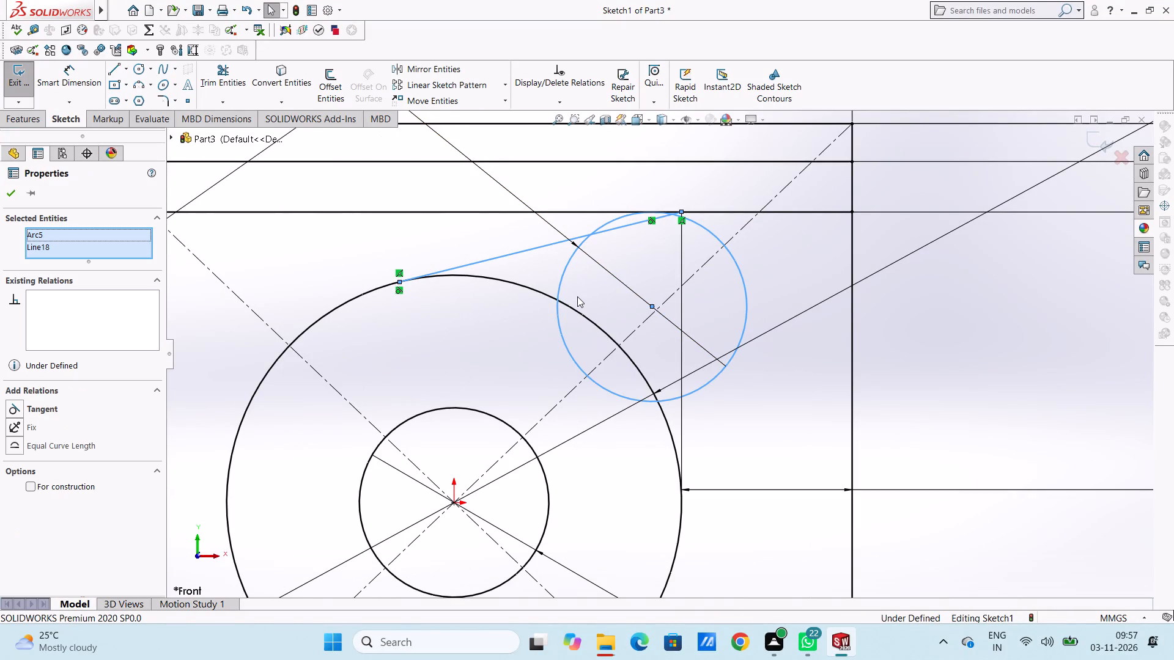
pyautogui.click(18, 411)
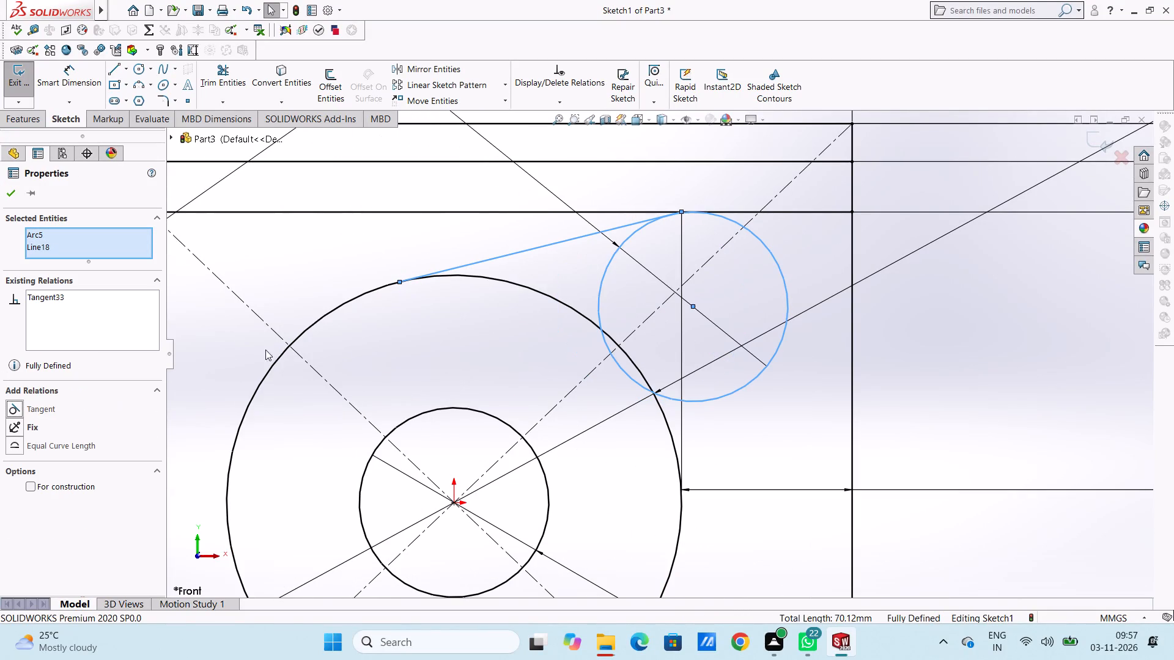
pyautogui.click(321, 282)
# Trim the upper 15 mm circle, keeping only its arc between the 36 mm circle and the upper 7 mm offset line.
pyautogui.scroll(6, 407, 266)
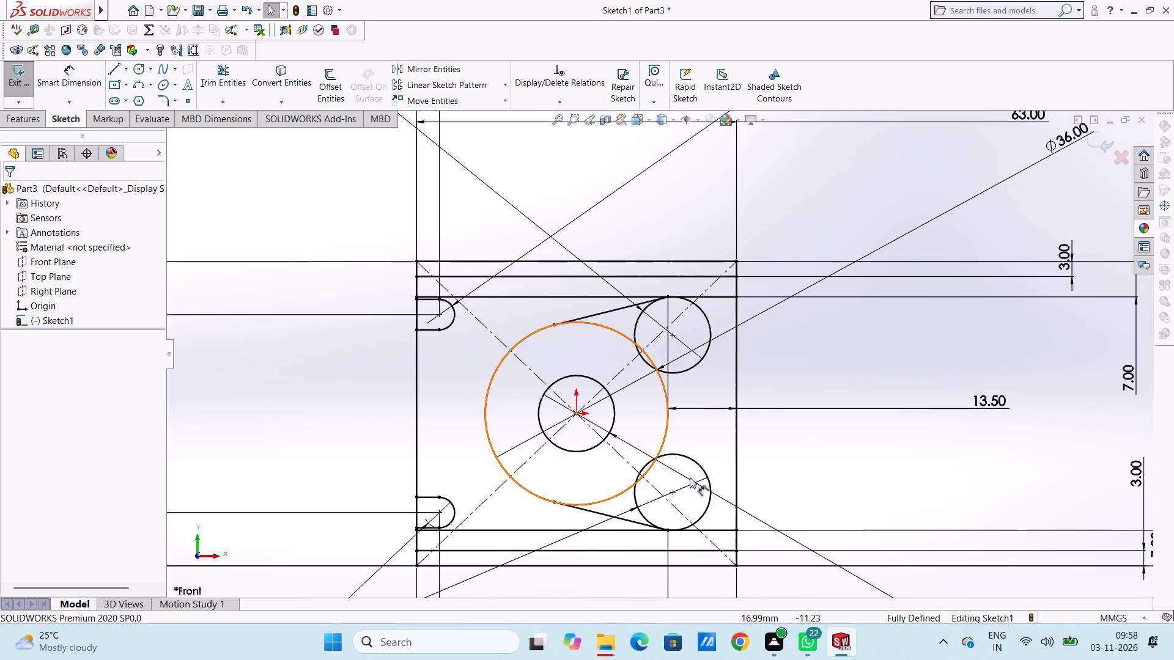
pyautogui.scroll(-2, 706, 456)
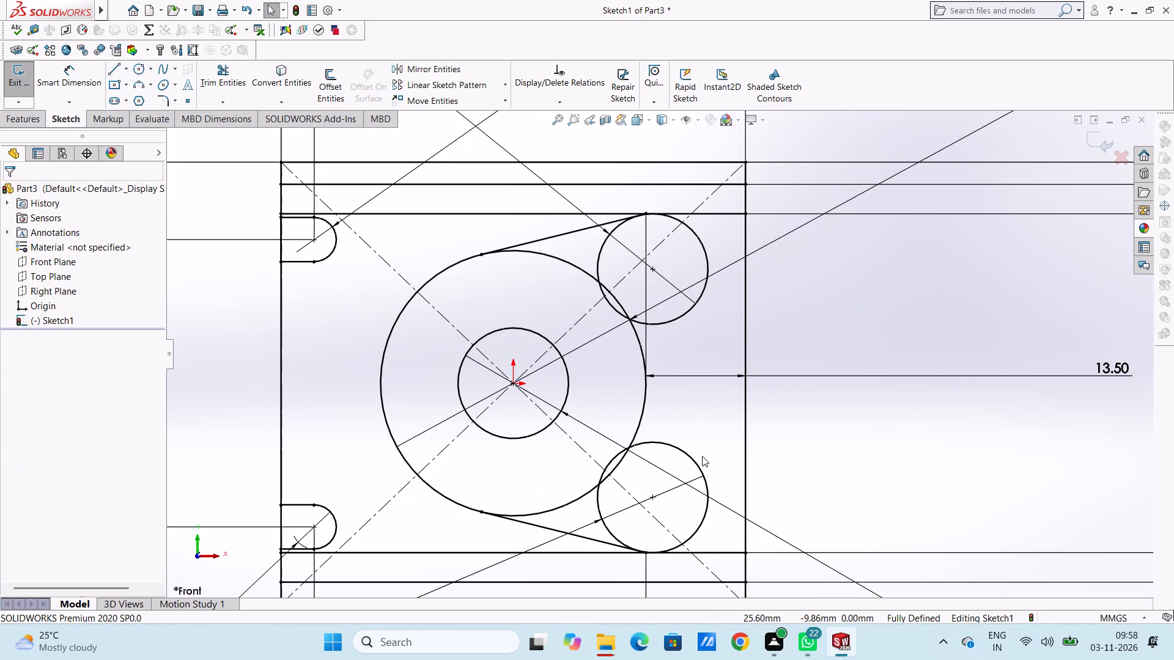
pyautogui.scroll(3, 694, 362)
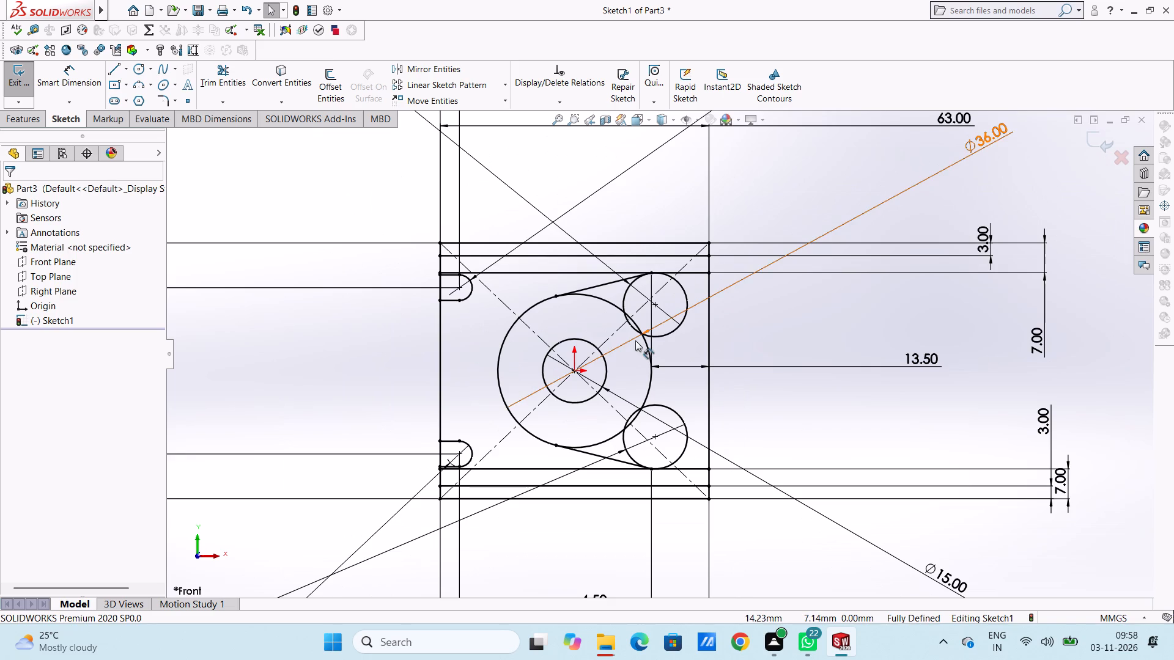
pyautogui.click(219, 79)
pyautogui.scroll(-1, 607, 425)
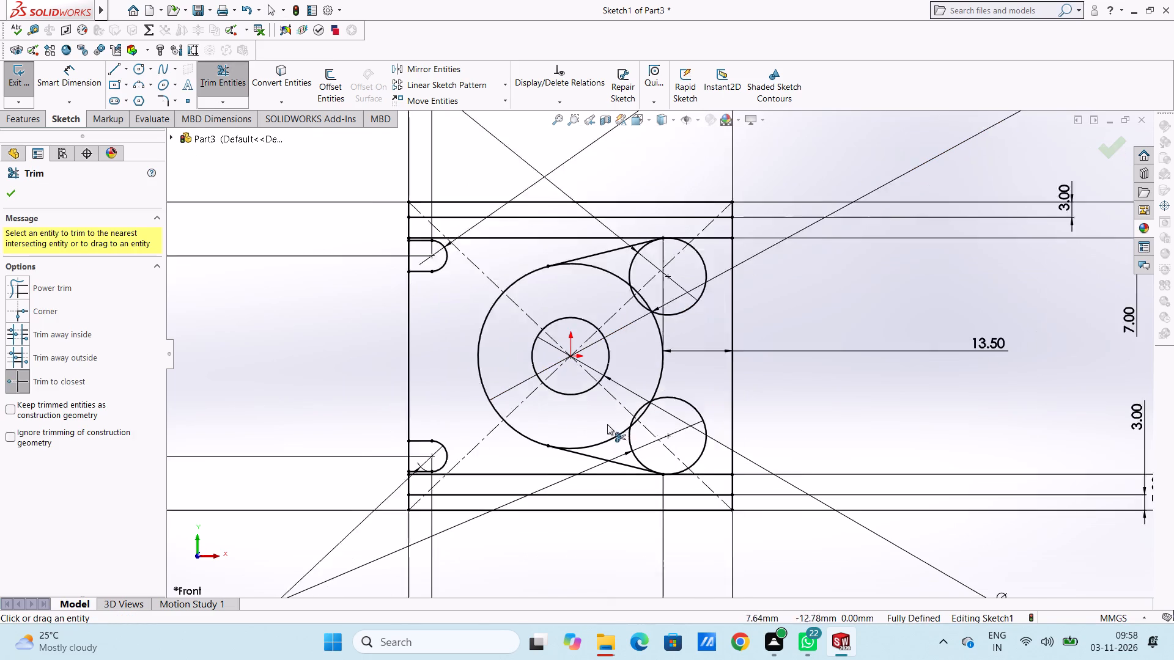
pyautogui.scroll(-2, 607, 424)
pyautogui.click(664, 248)
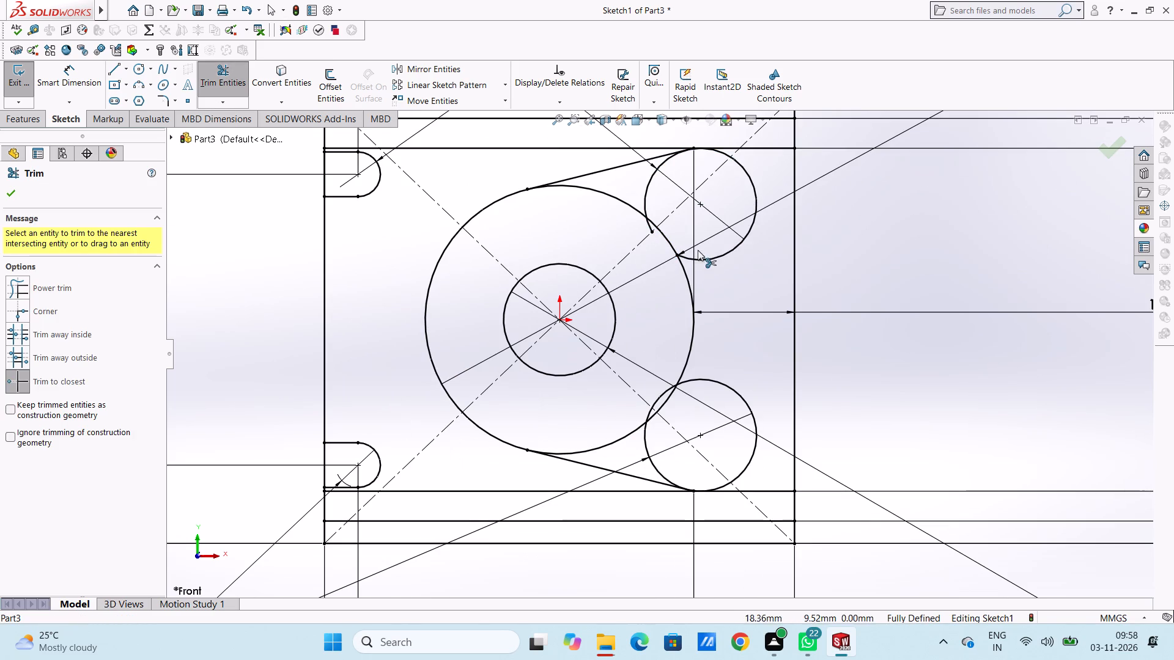
pyautogui.click(706, 261)
pyautogui.scroll(-4, 694, 227)
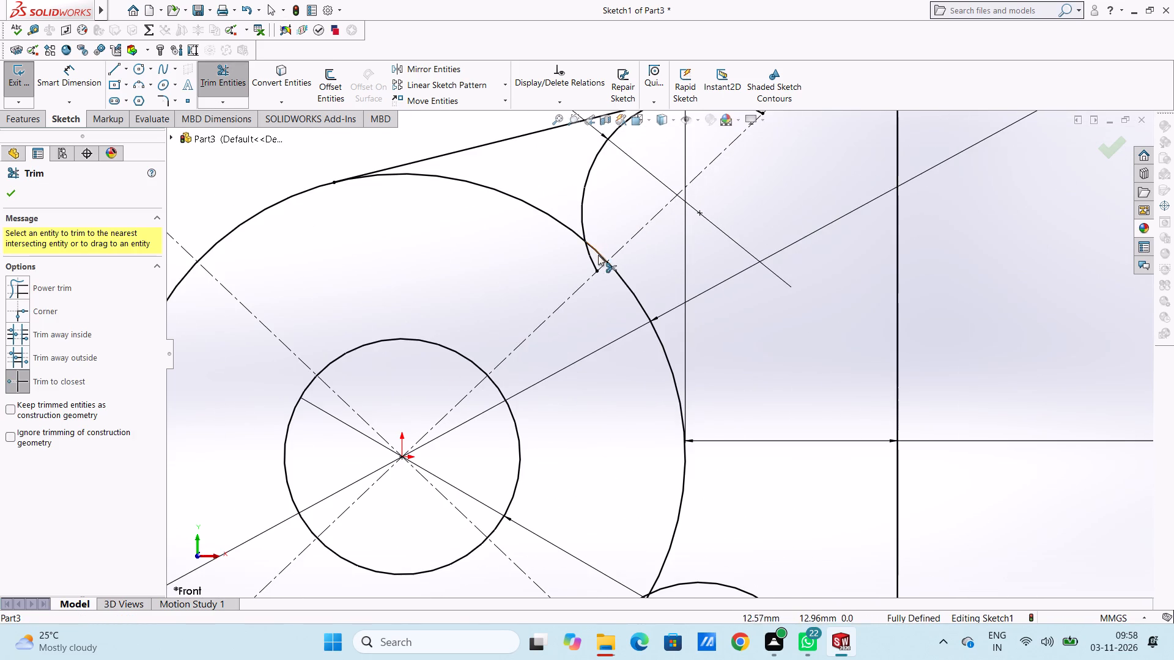
pyautogui.scroll(-2, 597, 255)
pyautogui.click(593, 265)
pyautogui.scroll(4, 708, 220)
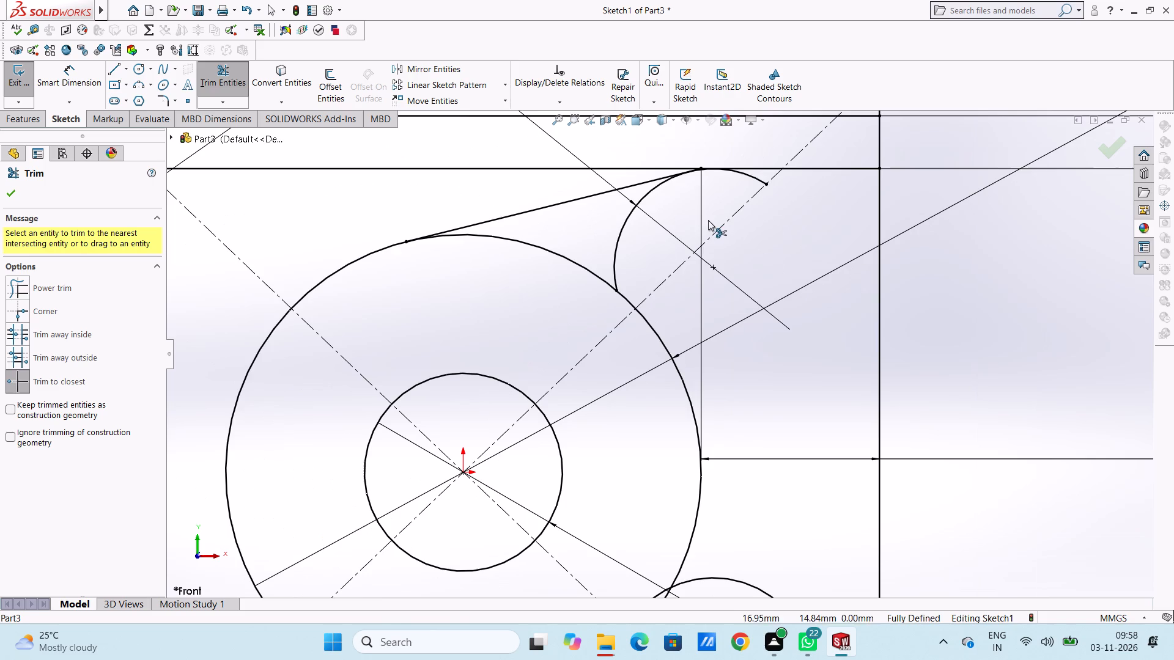
pyautogui.scroll(-3, 759, 186)
pyautogui.click(732, 200)
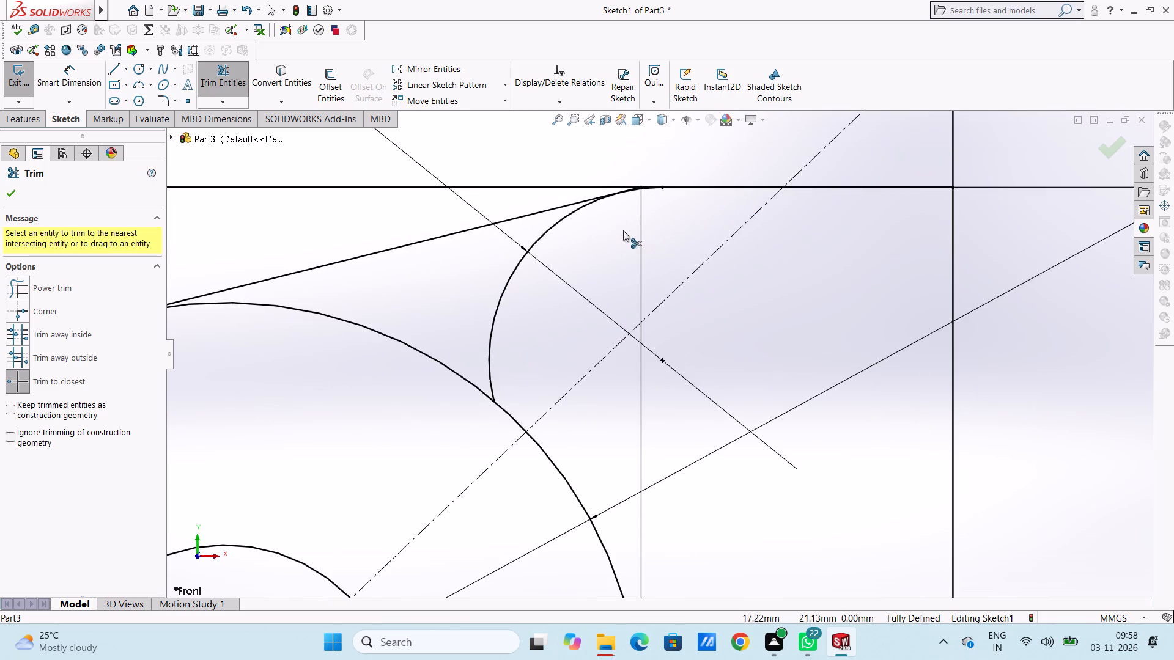
# Trim the lower 15 mm circle, keeping only its arc between the 36 mm circle and the lower 7 mm offset line.
pyautogui.scroll(8, 623, 230)
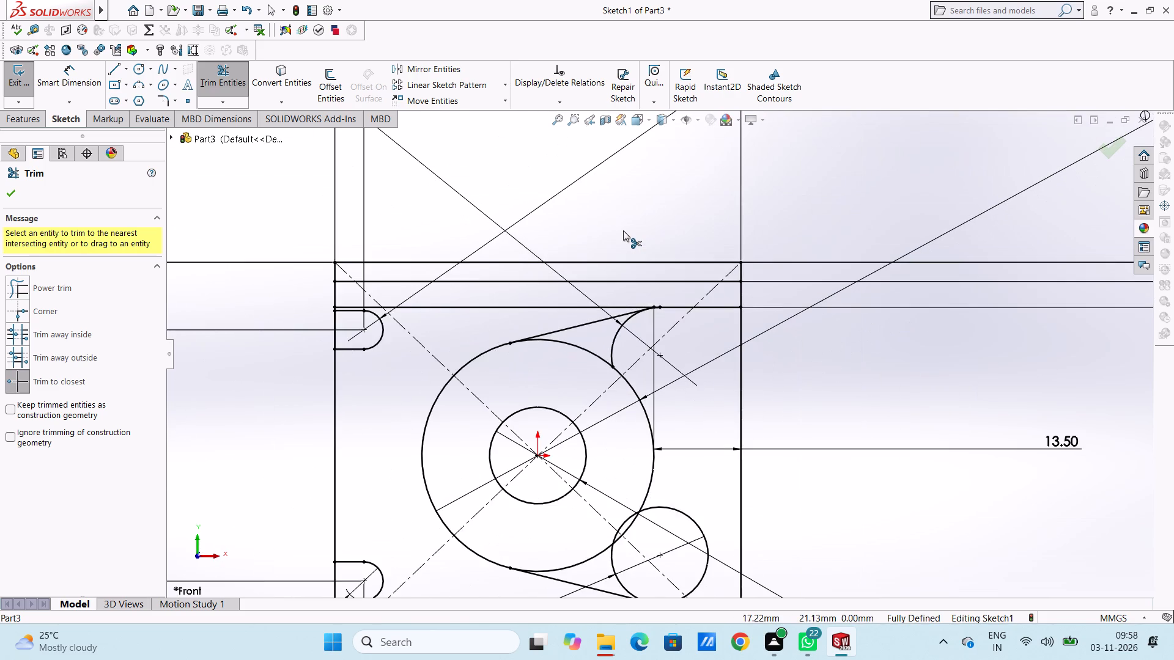
pyautogui.scroll(5, 621, 397)
pyautogui.scroll(-5, 659, 448)
pyautogui.scroll(-3, 641, 385)
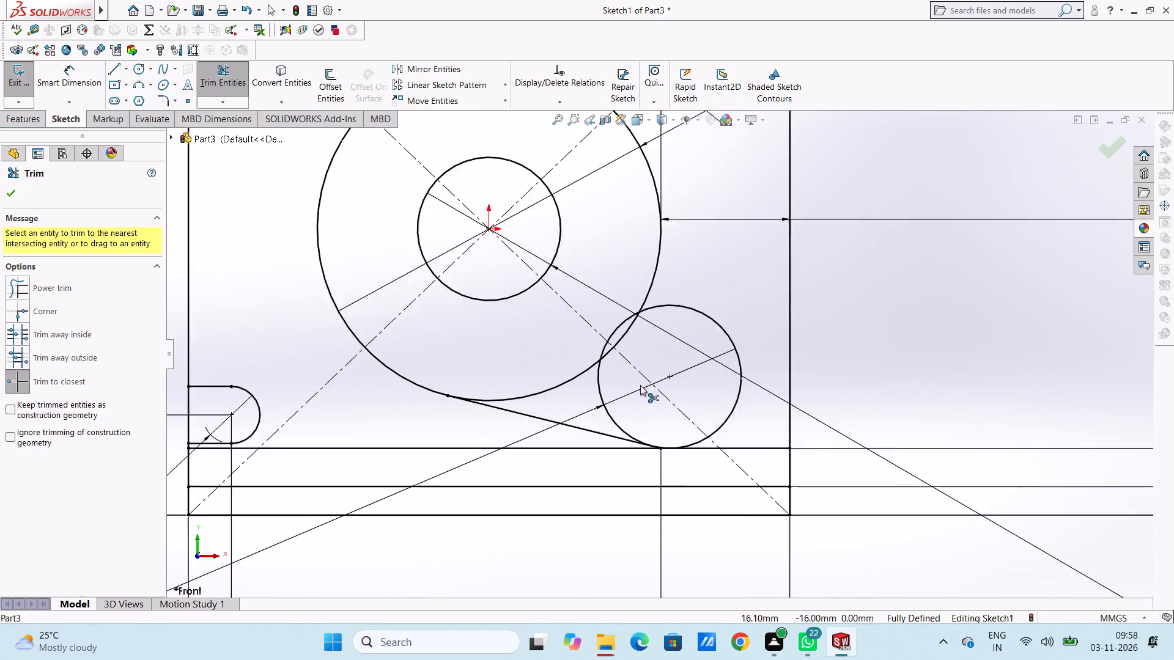
pyautogui.click(611, 317)
pyautogui.click(597, 340)
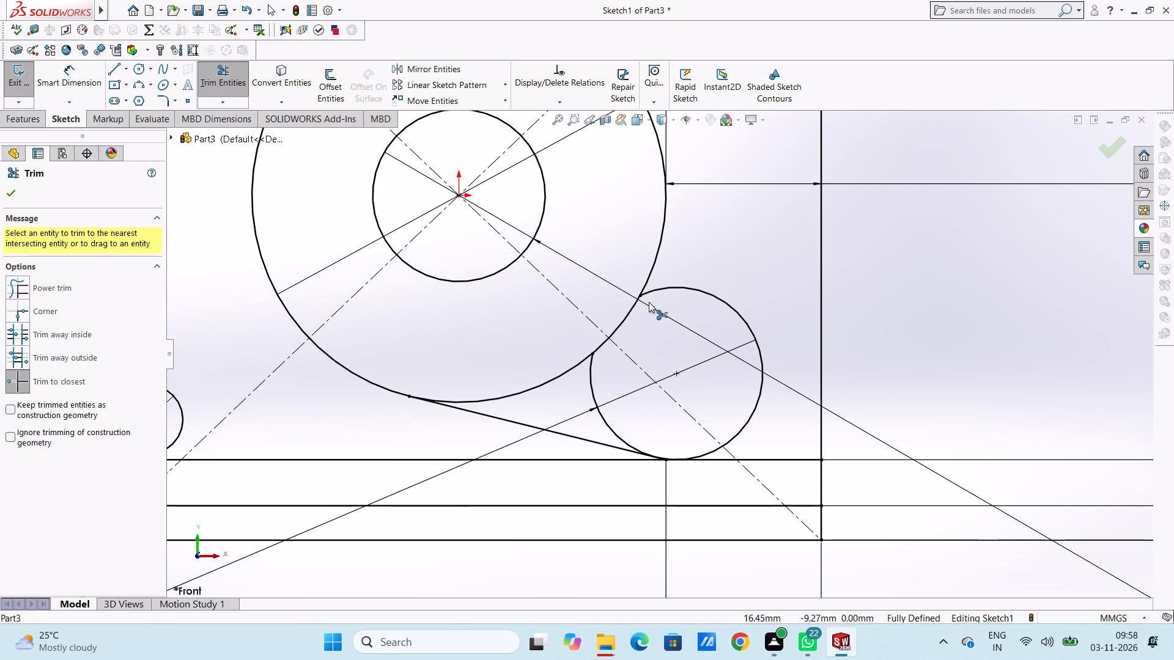
pyautogui.click(655, 292)
pyautogui.scroll(-5, 706, 450)
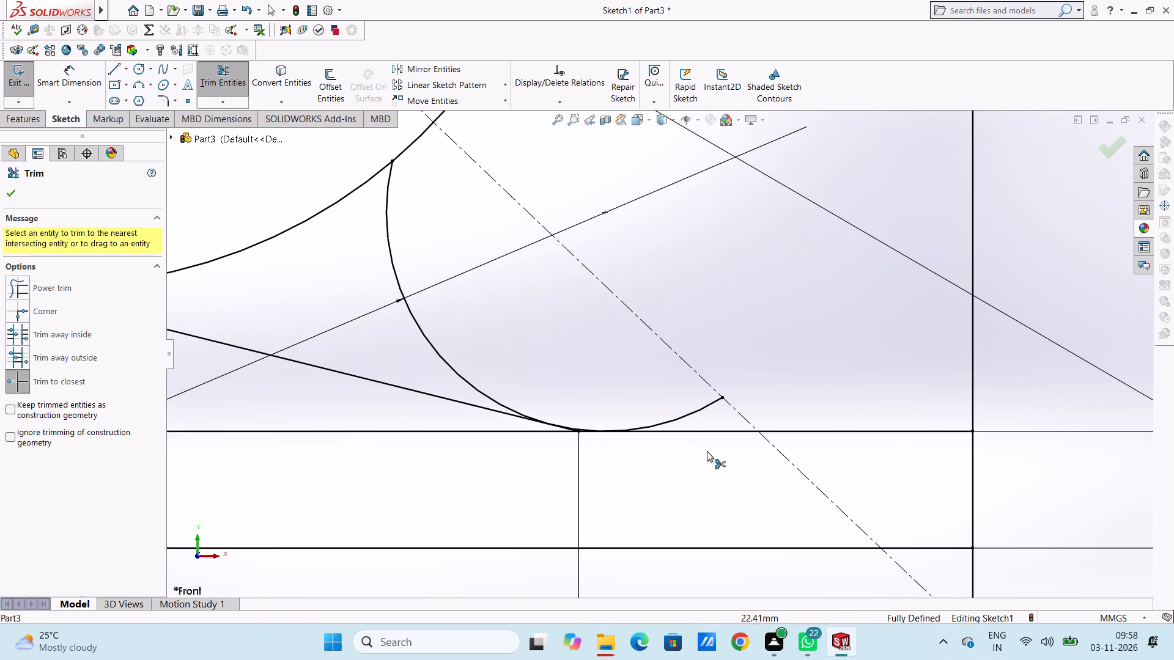
pyautogui.click(694, 413)
# Trim the upper slanted line's end beyond its tangent point with the small arc, accepting deletion of the associated dimensions.
pyautogui.scroll(11, 679, 375)
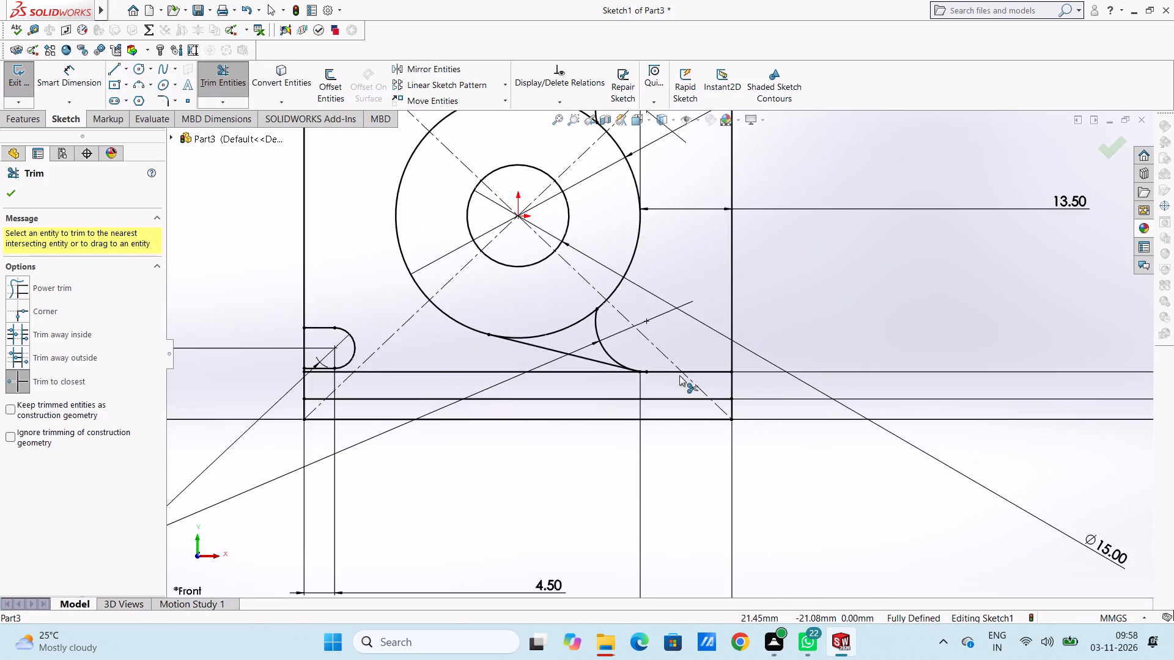
pyautogui.scroll(5, 679, 375)
pyautogui.scroll(-2, 671, 298)
pyautogui.scroll(-7, 637, 233)
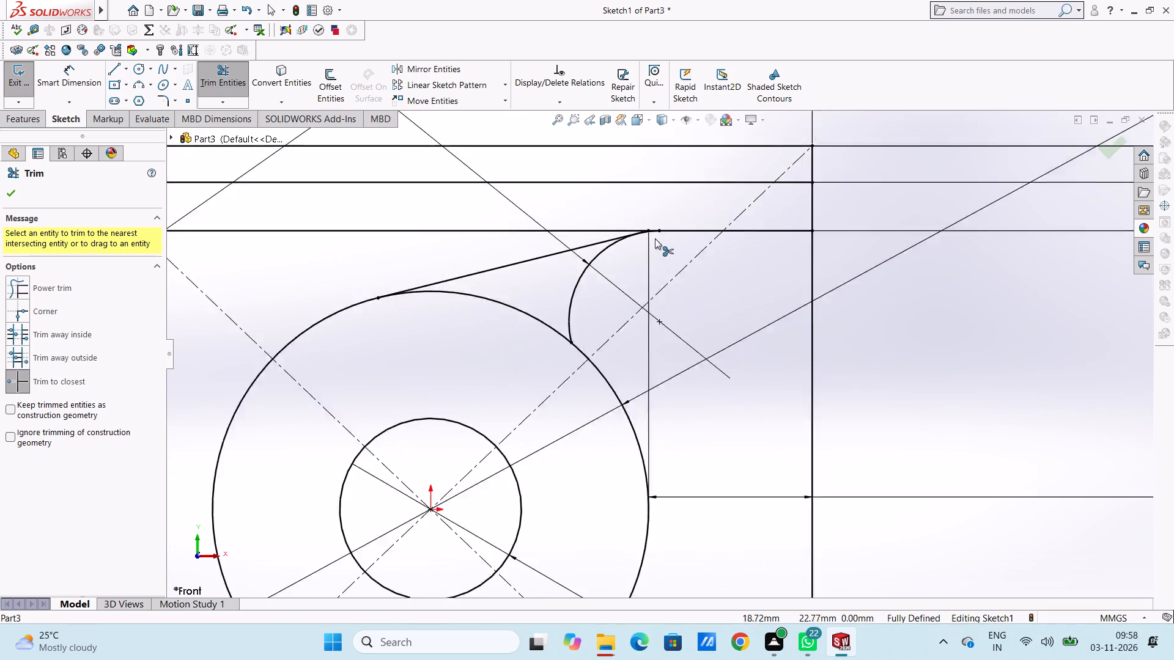
pyautogui.scroll(-15, 655, 238)
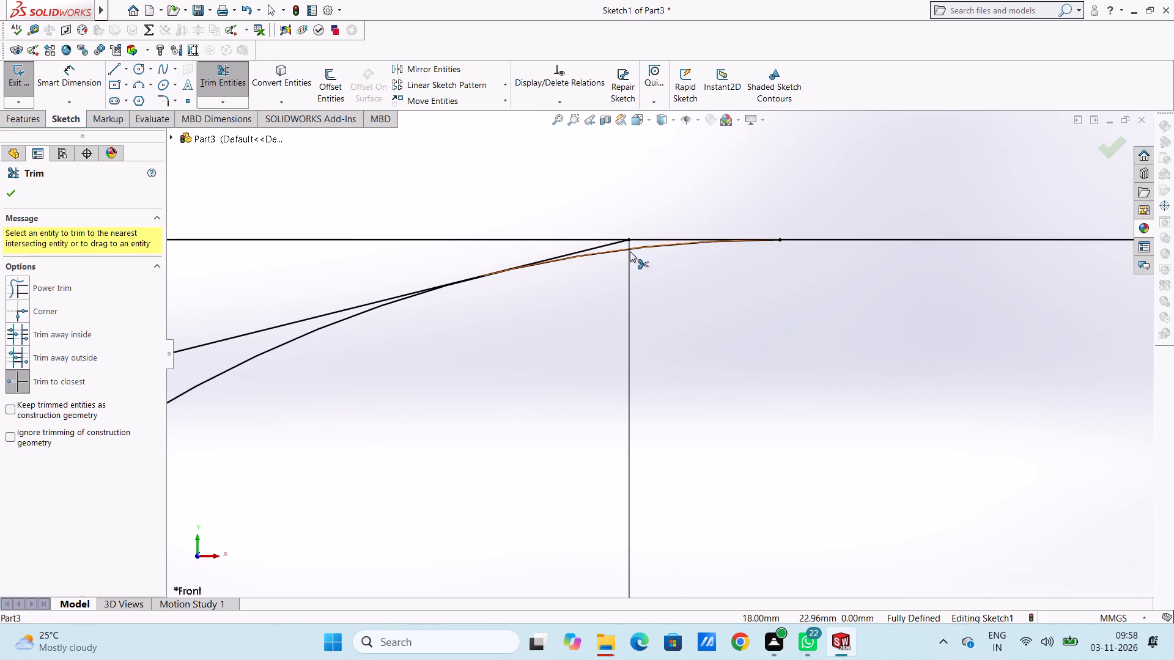
pyautogui.scroll(-3, 630, 251)
pyautogui.click(616, 268)
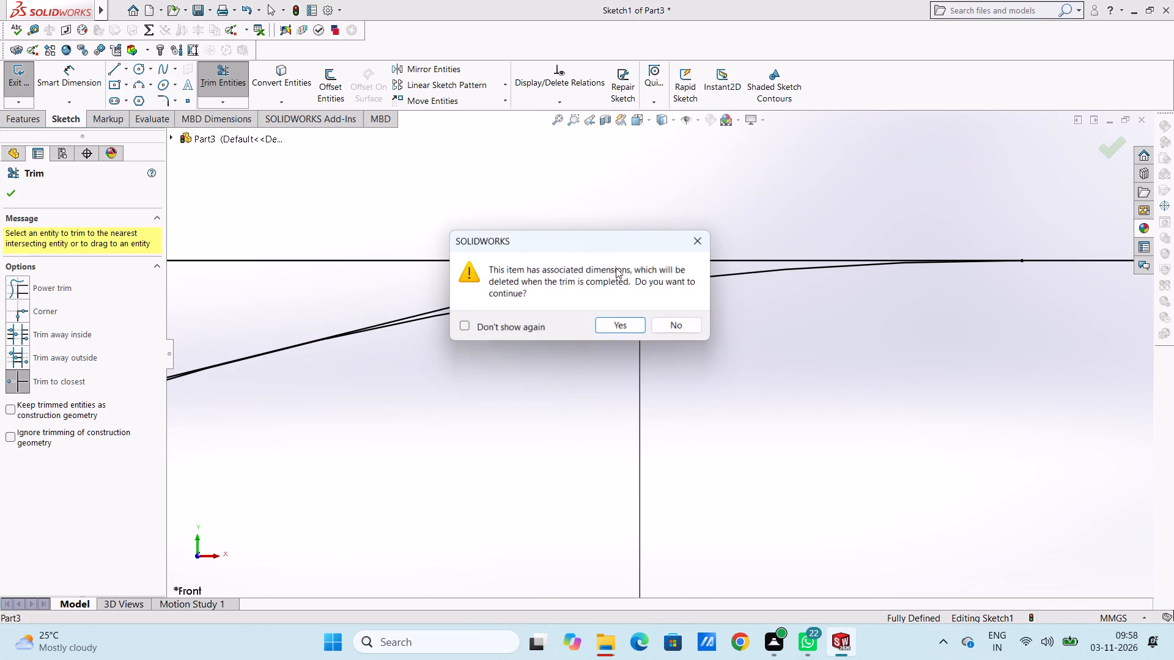
pyautogui.click(621, 324)
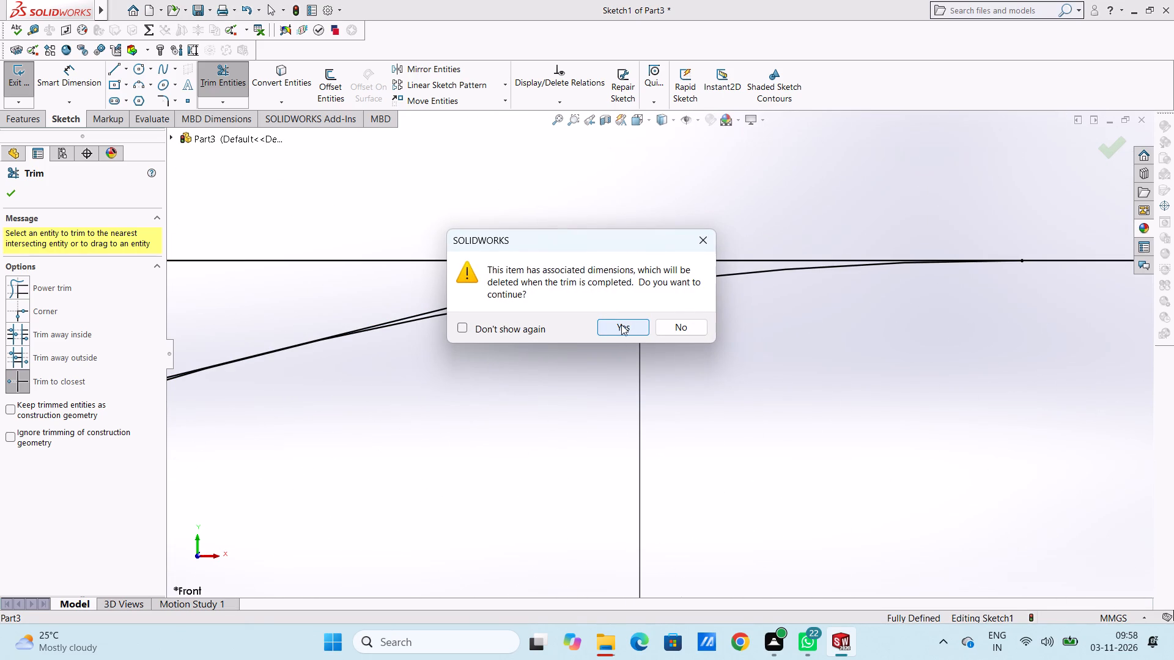
# Trim the lower slanted line's end beyond its tangent point with the lower small arc and finish trimming.
pyautogui.scroll(16, 613, 348)
pyautogui.scroll(6, 613, 348)
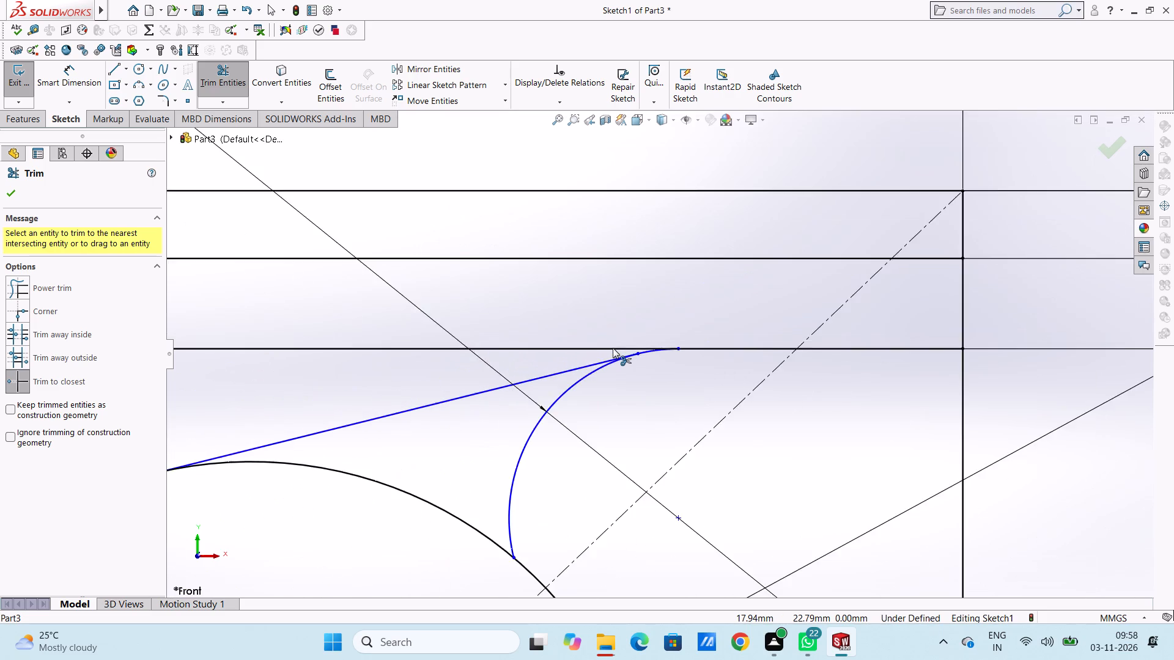
pyautogui.scroll(14, 613, 348)
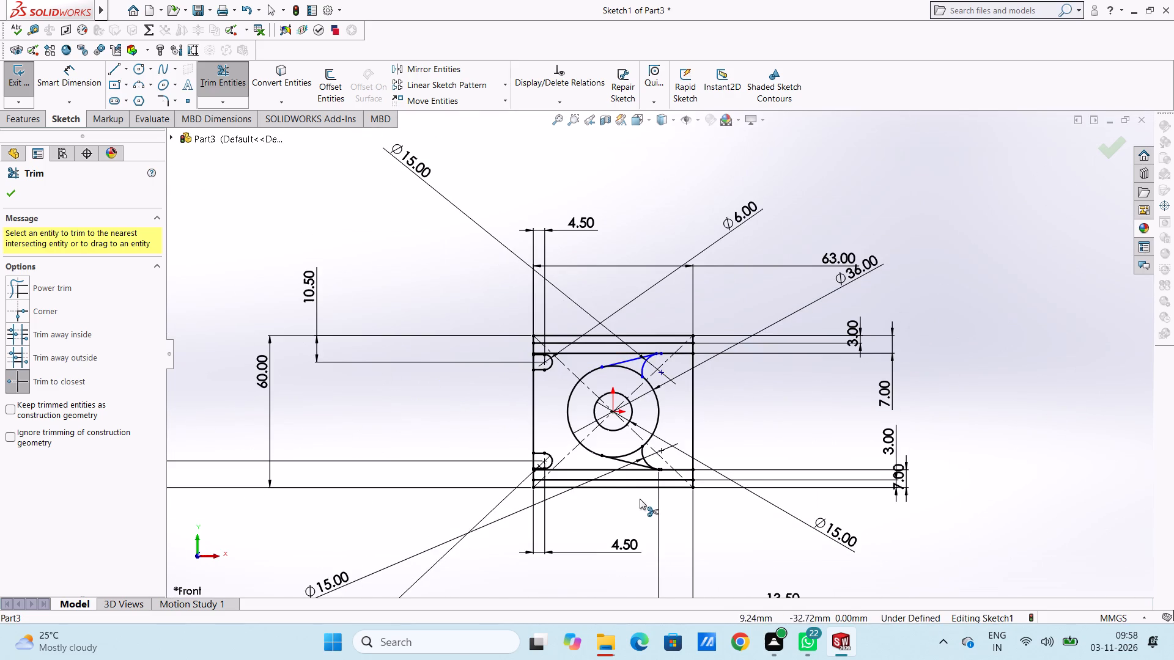
pyautogui.scroll(-5, 640, 499)
pyautogui.scroll(-12, 701, 367)
pyautogui.scroll(-5, 648, 346)
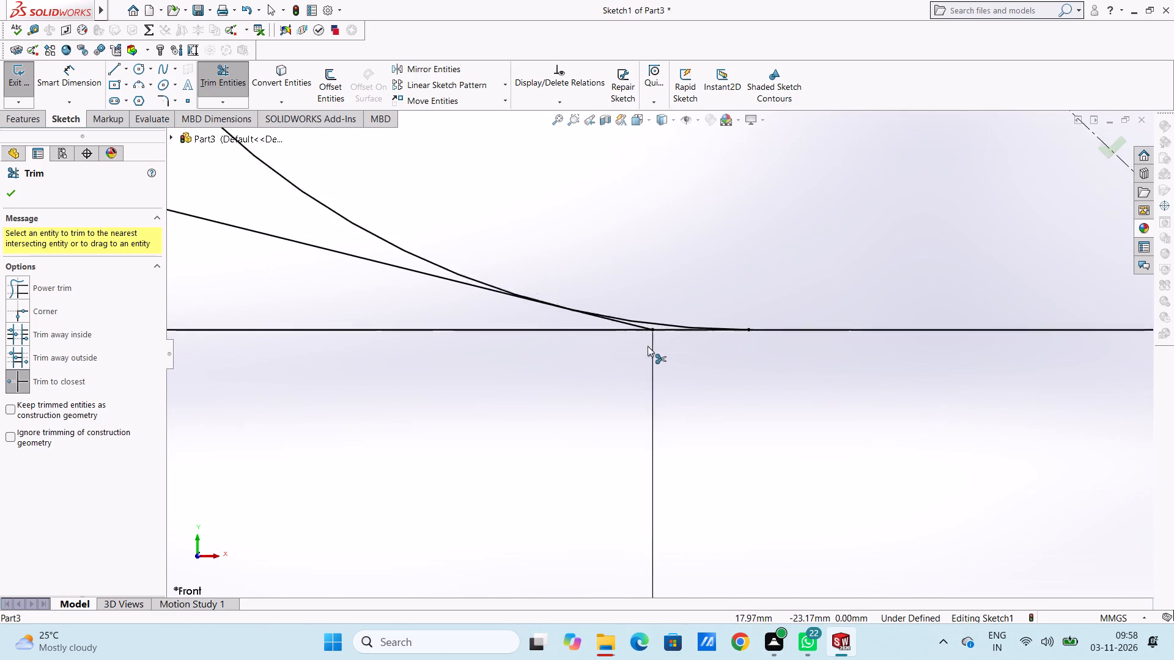
pyautogui.scroll(-5, 648, 346)
pyautogui.click(648, 319)
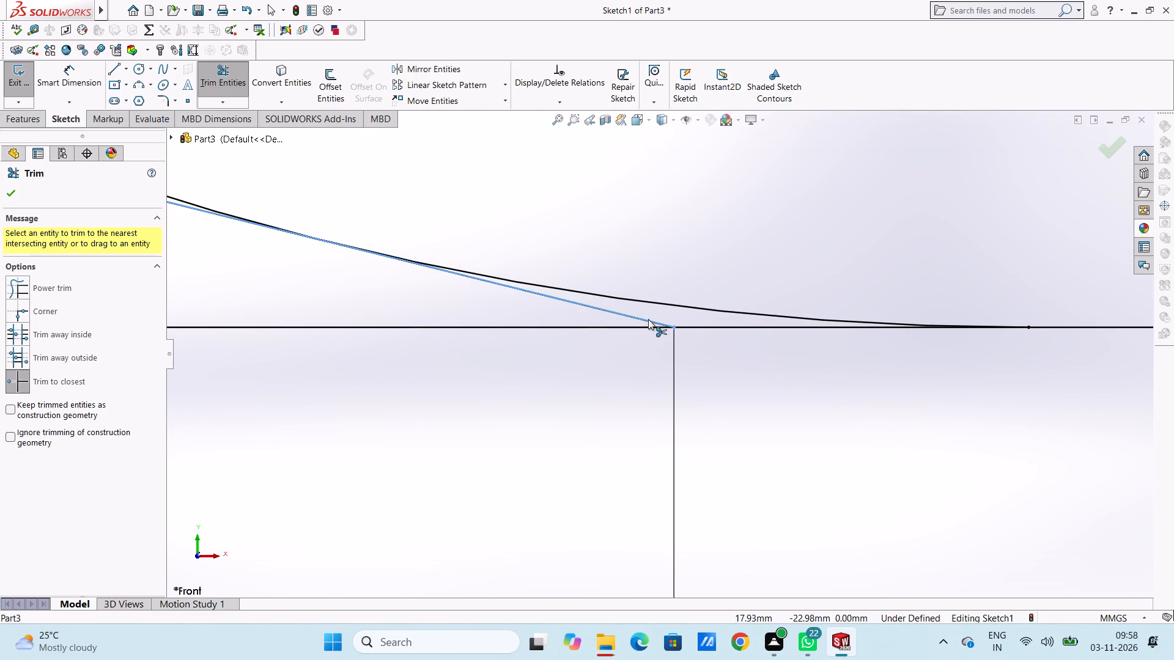
pyautogui.click(635, 331)
pyautogui.scroll(4, 664, 356)
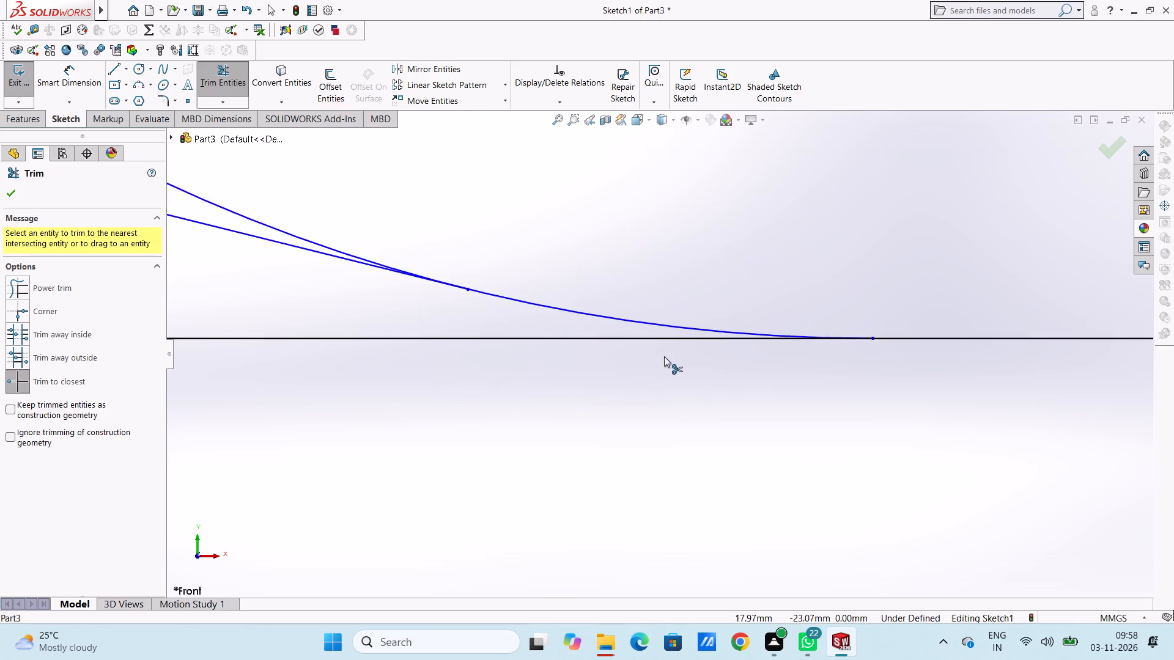
pyautogui.scroll(19, 664, 356)
pyautogui.scroll(13, 664, 356)
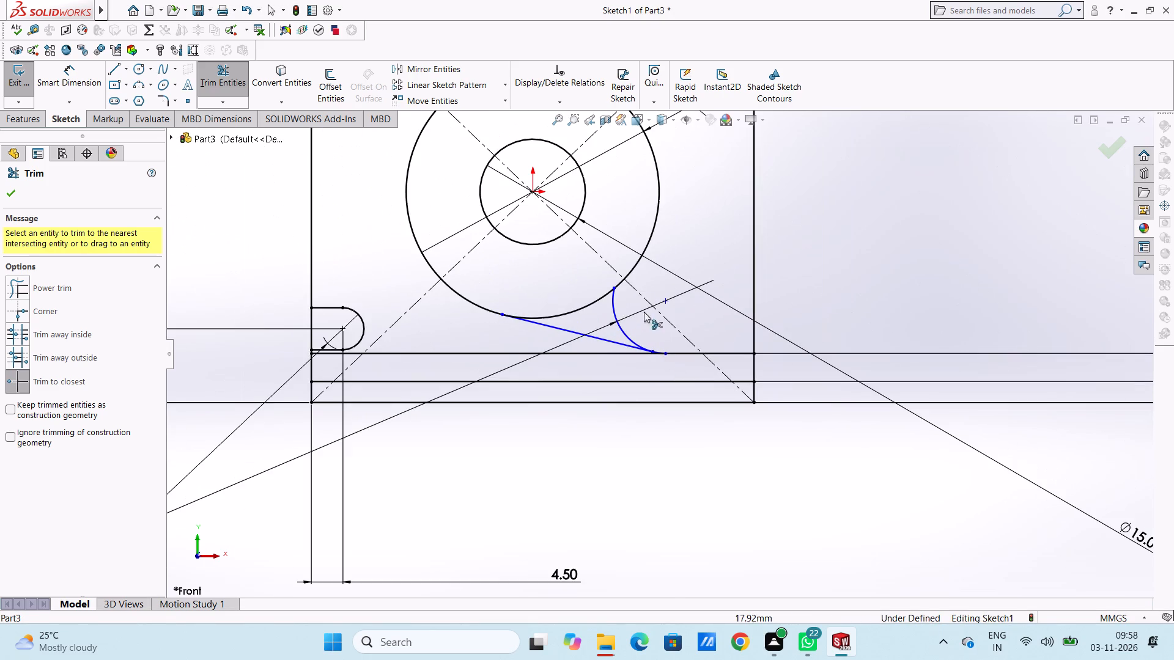
pyautogui.scroll(4, 633, 268)
pyautogui.scroll(-9, 639, 220)
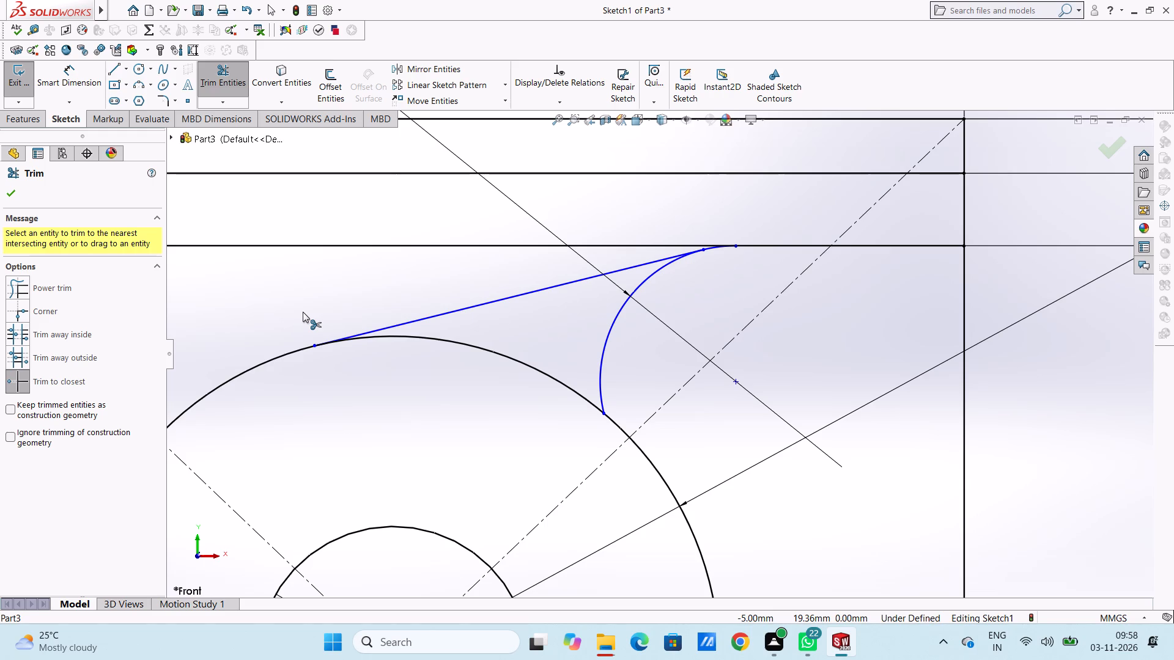
pyautogui.click(10, 189)
pyautogui.click(309, 255)
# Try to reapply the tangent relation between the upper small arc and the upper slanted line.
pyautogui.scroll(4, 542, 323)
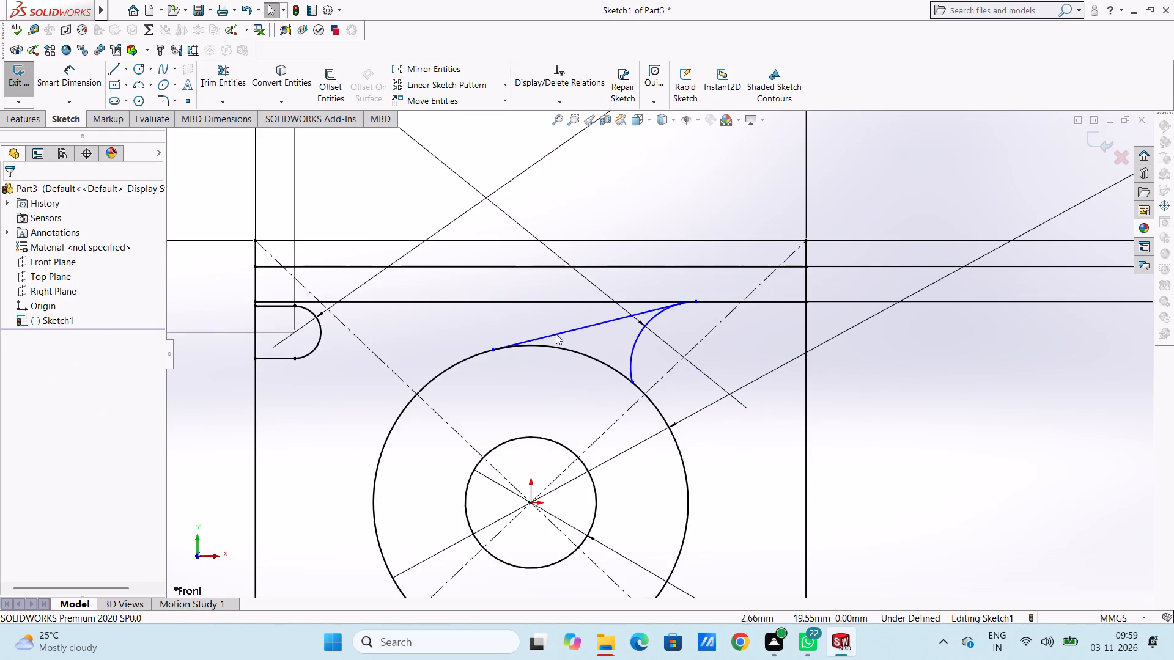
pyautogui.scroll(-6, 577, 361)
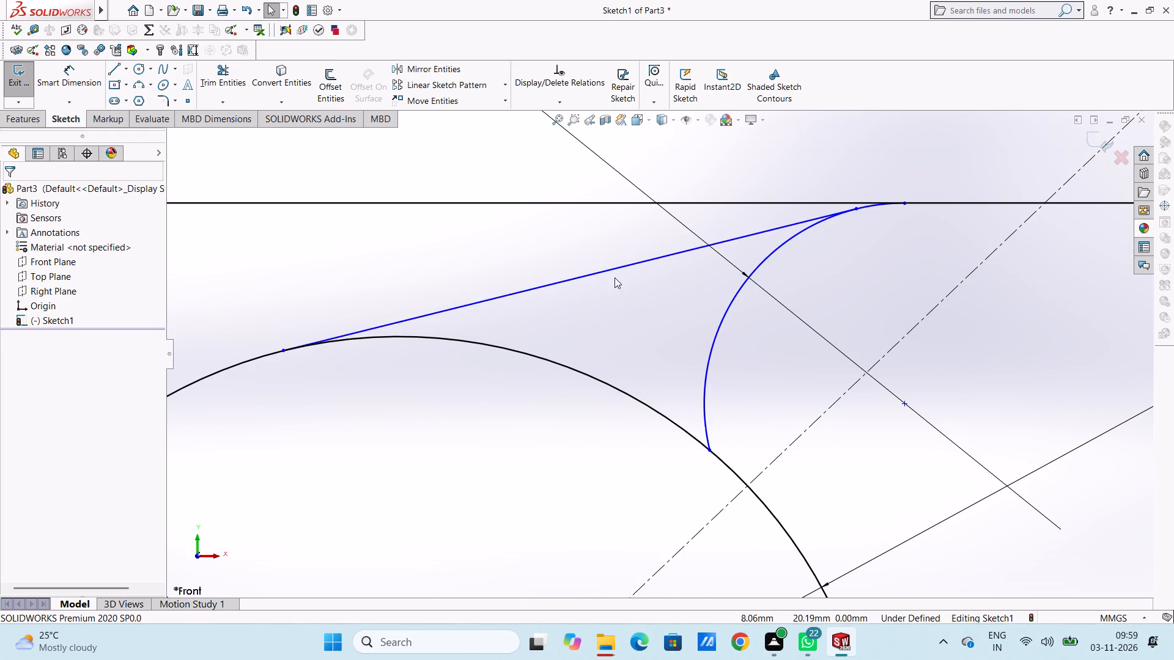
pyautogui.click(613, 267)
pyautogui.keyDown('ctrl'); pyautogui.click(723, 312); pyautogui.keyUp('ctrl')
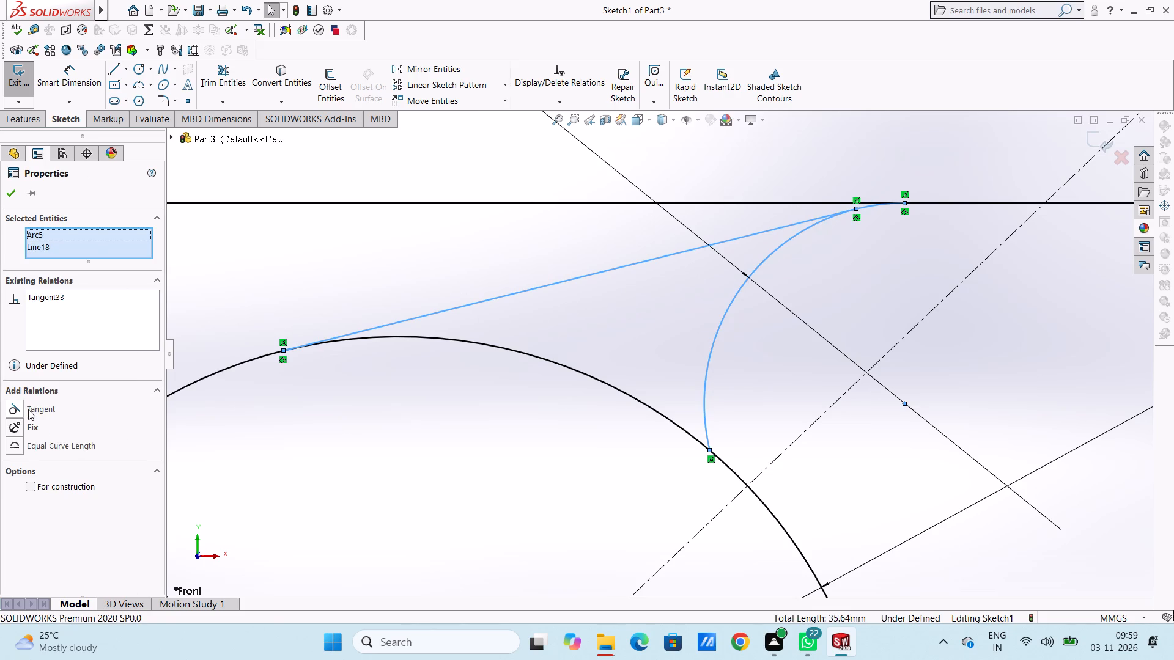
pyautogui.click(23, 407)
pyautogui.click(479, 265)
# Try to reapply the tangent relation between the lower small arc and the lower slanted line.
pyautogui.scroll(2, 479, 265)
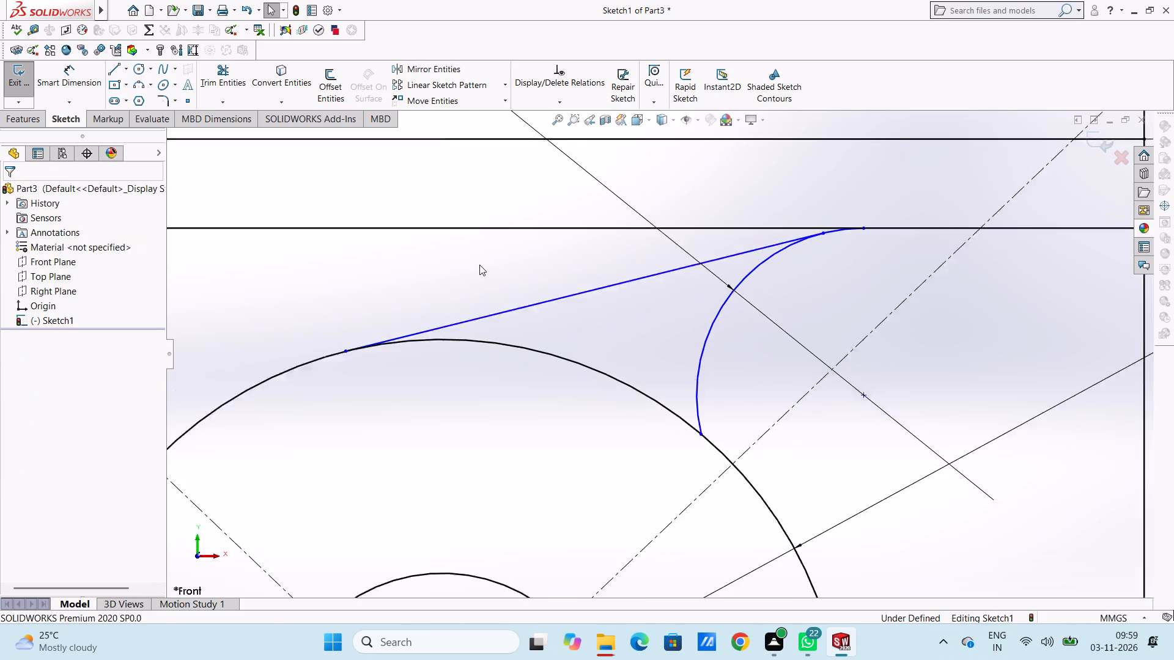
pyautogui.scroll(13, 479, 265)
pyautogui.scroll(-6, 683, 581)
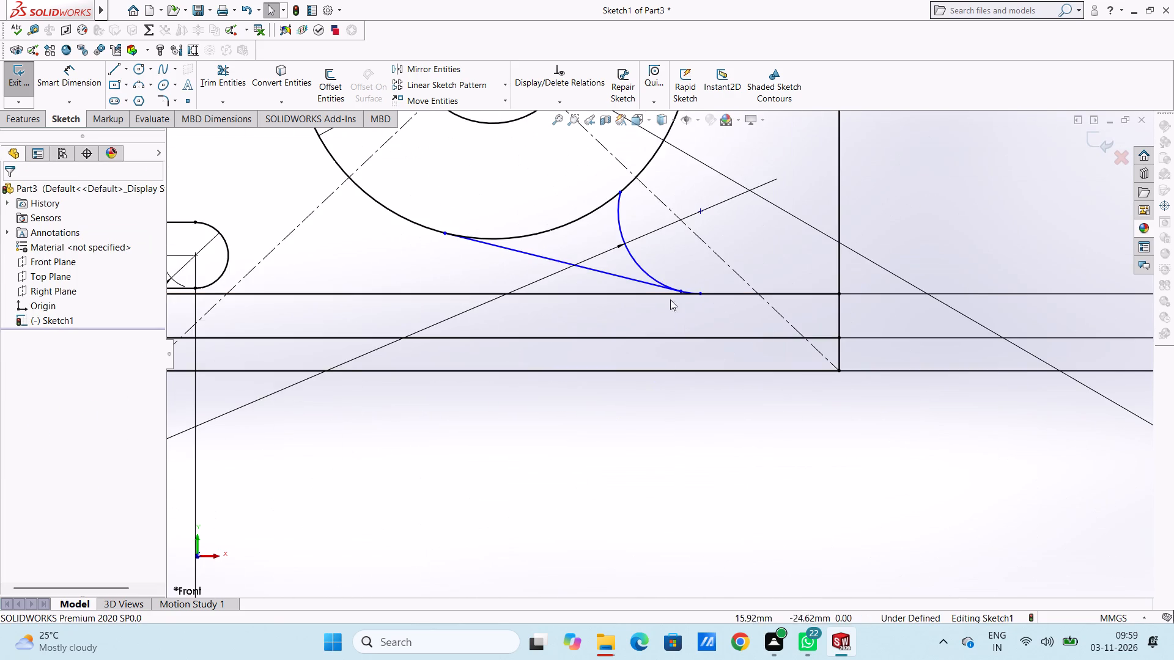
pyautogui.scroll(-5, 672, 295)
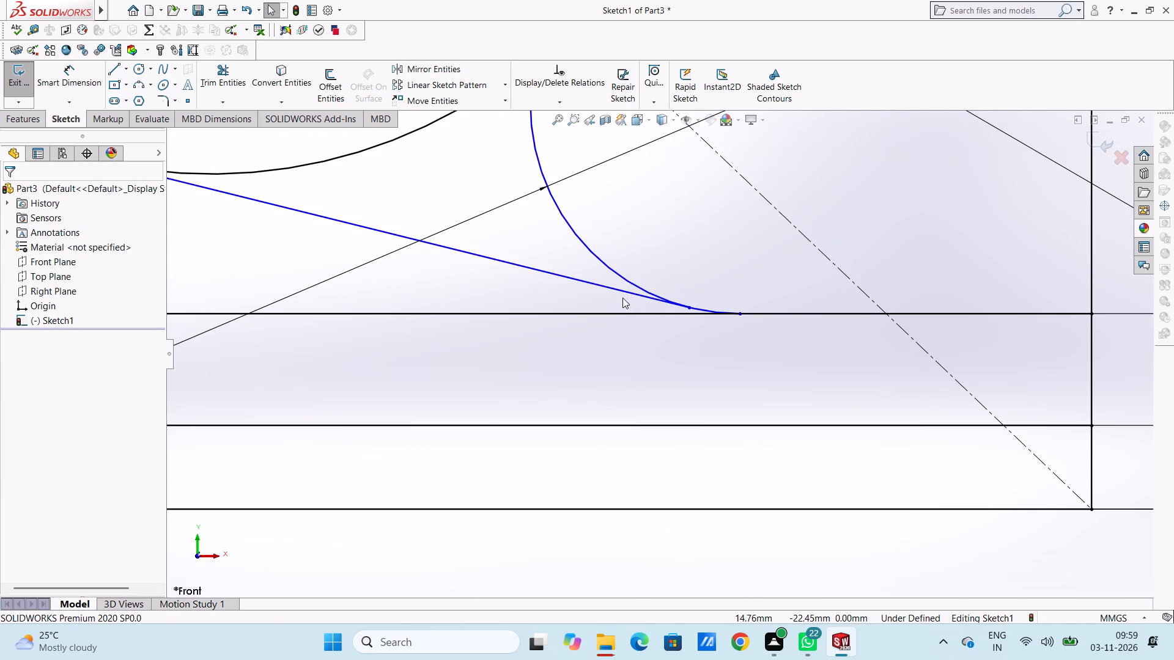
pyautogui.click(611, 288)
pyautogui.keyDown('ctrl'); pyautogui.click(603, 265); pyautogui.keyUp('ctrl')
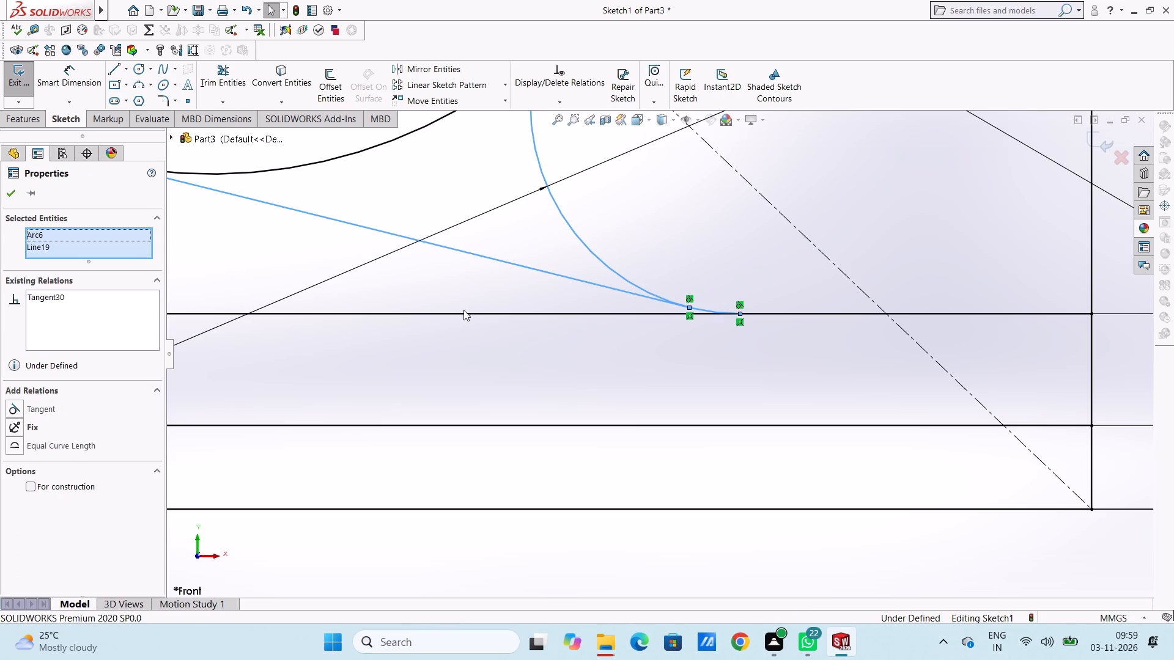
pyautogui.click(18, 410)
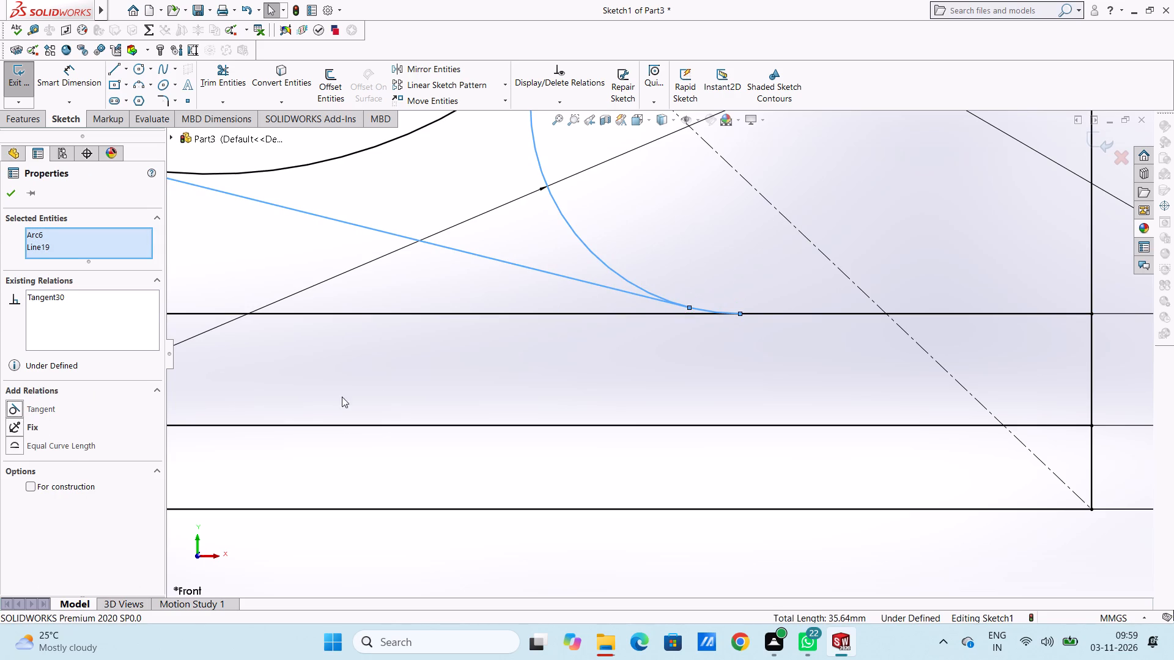
# Add a horizontal dimension from the origin to the upper small arc's endpoint on the upper inner line, keeping the proposed value.
pyautogui.click(381, 376)
pyautogui.scroll(17, 381, 376)
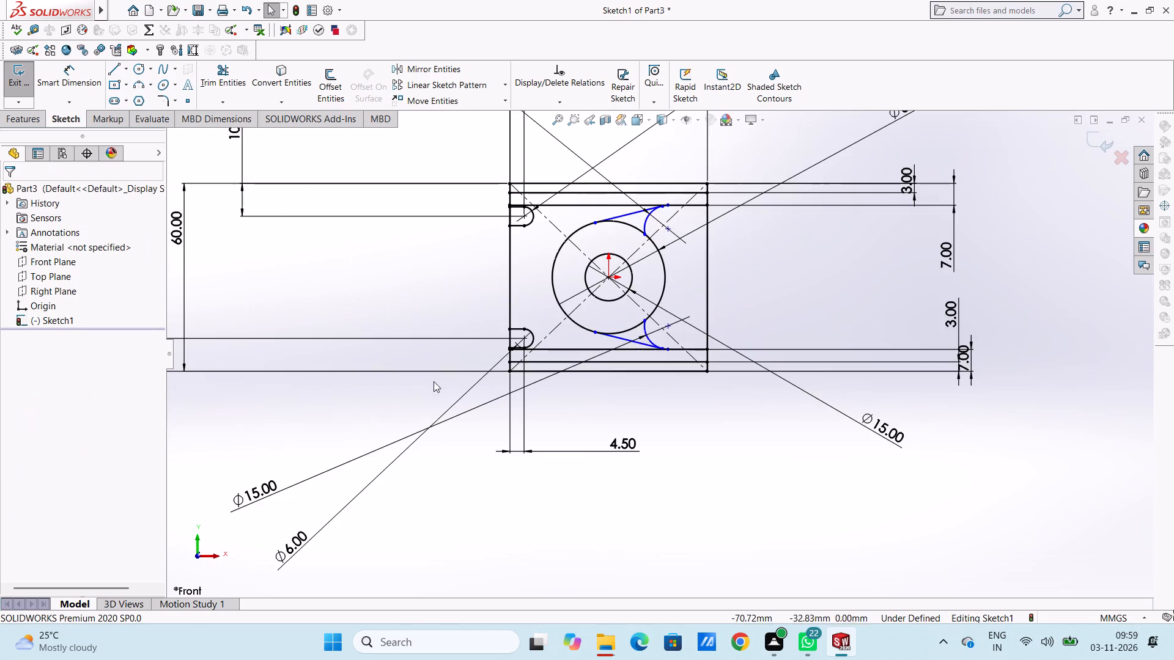
pyautogui.scroll(-3, 615, 321)
pyautogui.scroll(4, 671, 287)
pyautogui.scroll(-4, 702, 324)
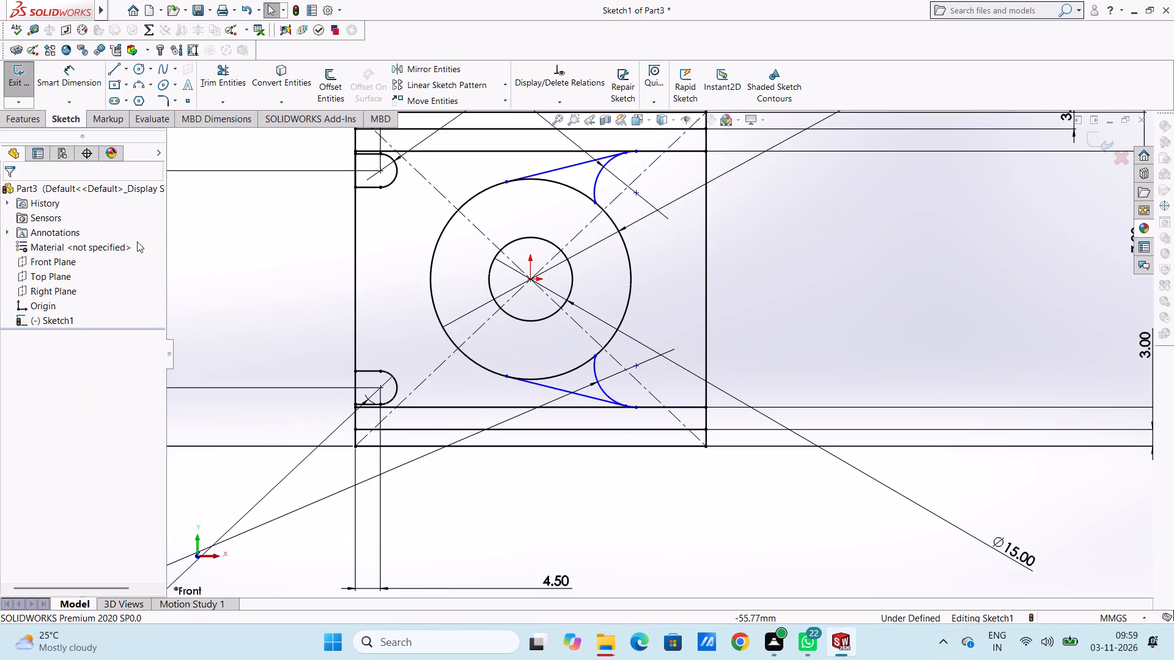
pyautogui.moveTo(61, 75); pyautogui.dragTo(65, 82)
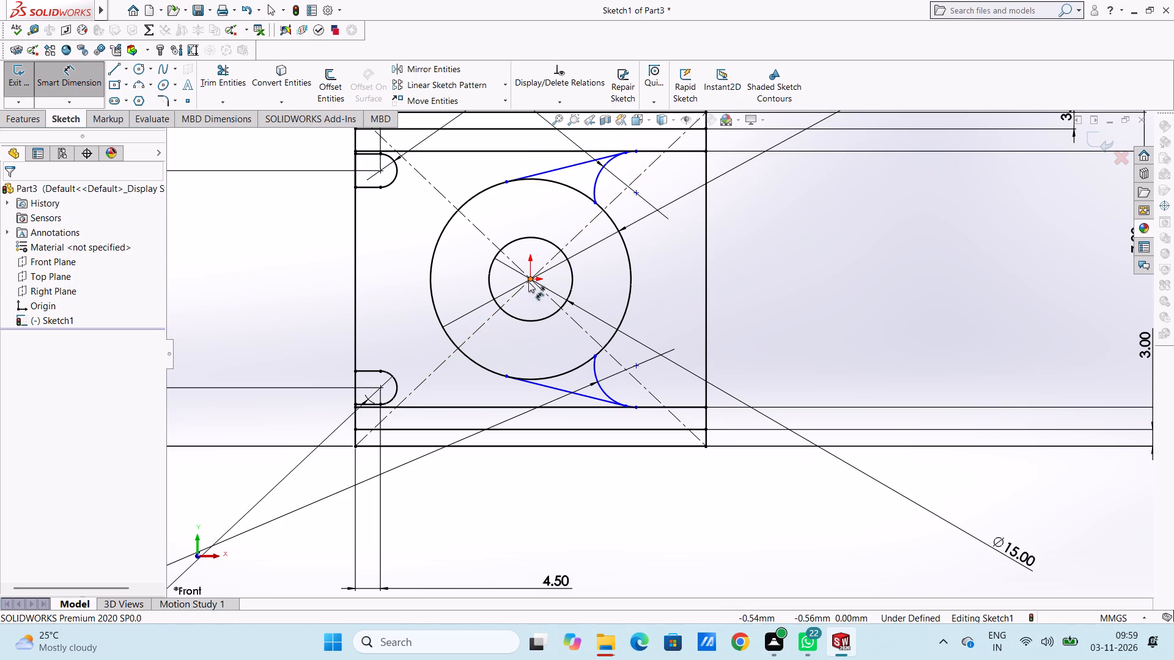
pyautogui.click(528, 280)
pyautogui.click(638, 153)
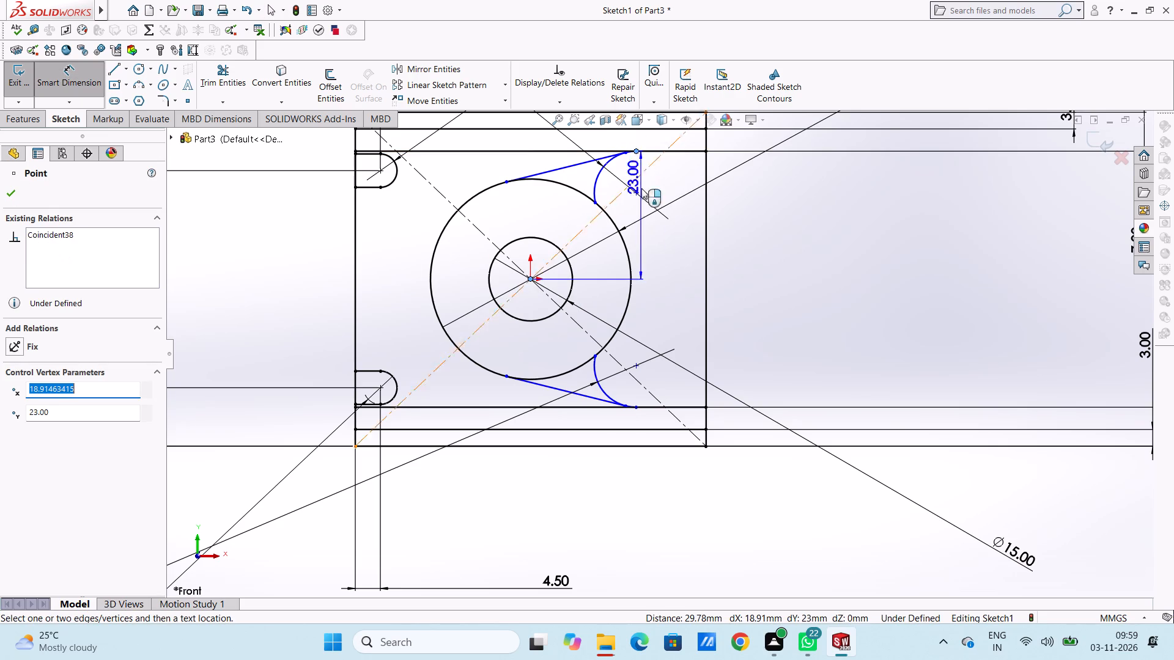
pyautogui.scroll(1, 578, 457)
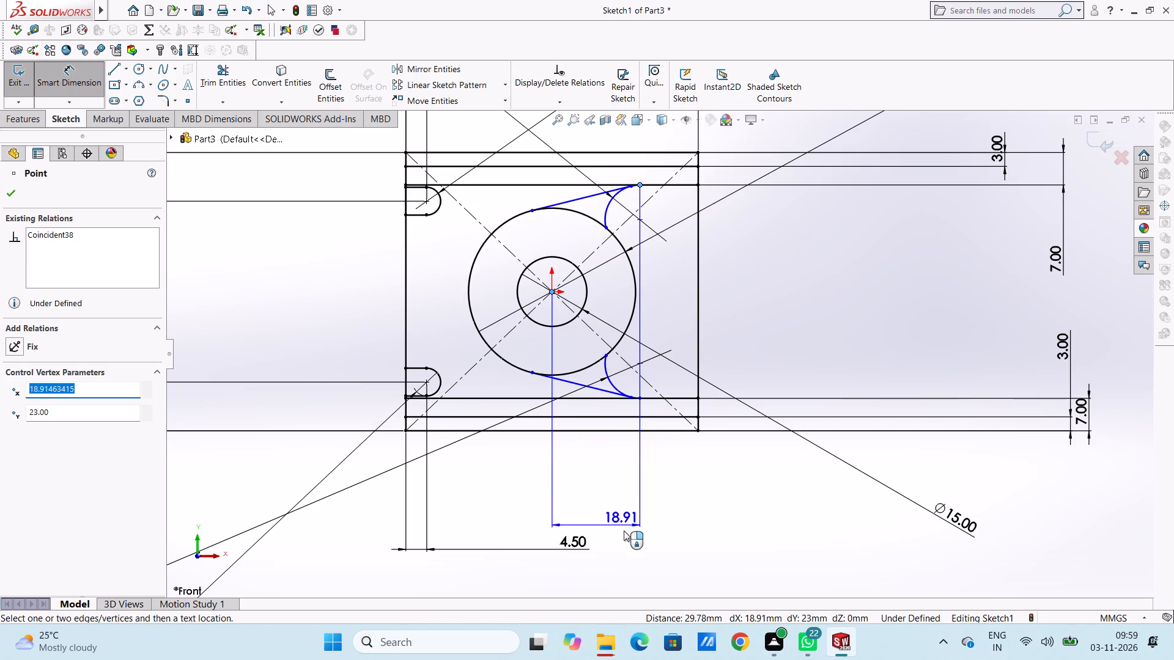
pyautogui.scroll(3, 624, 529)
pyautogui.click(621, 525)
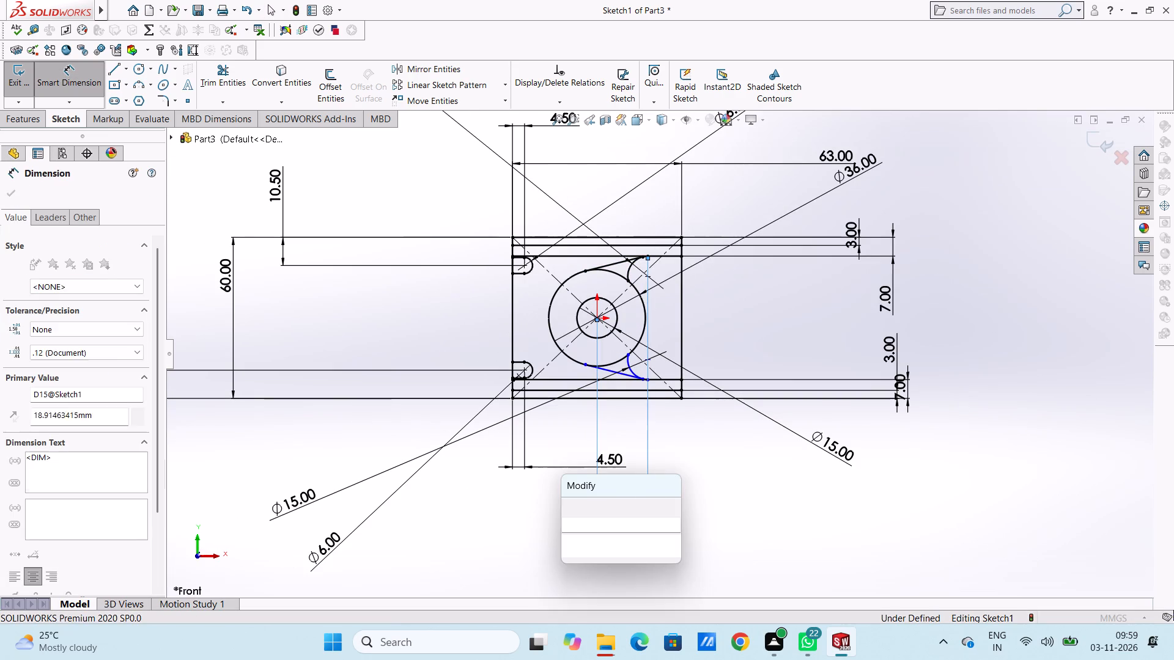
pyautogui.click(566, 510)
pyautogui.click(542, 520)
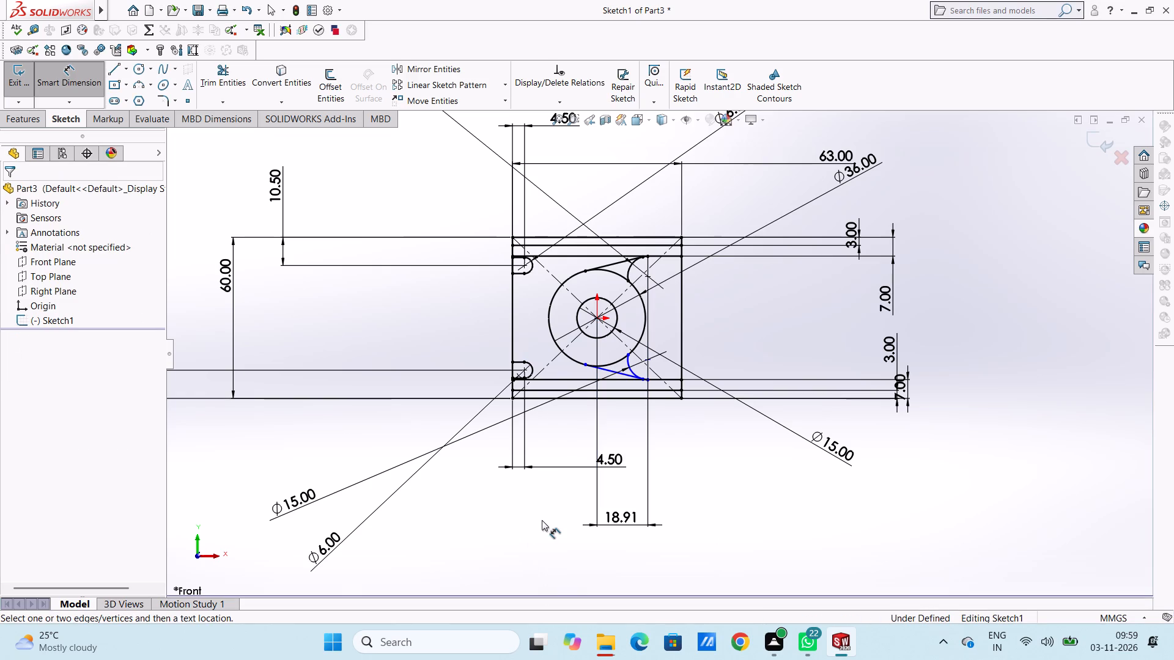
# Add a horizontal dimension from the origin to the lower small arc's endpoint on the lower inner line, keeping the proposed value, and finish dimensioning.
pyautogui.scroll(-6, 654, 434)
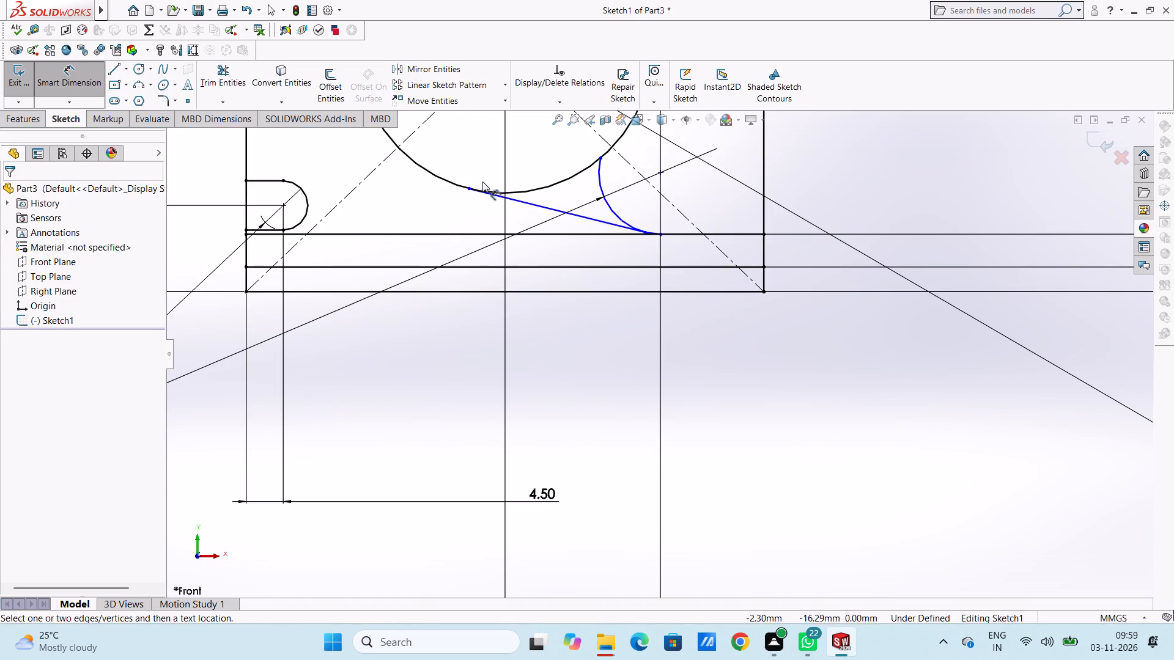
pyautogui.scroll(4, 503, 186)
pyautogui.click(584, 203)
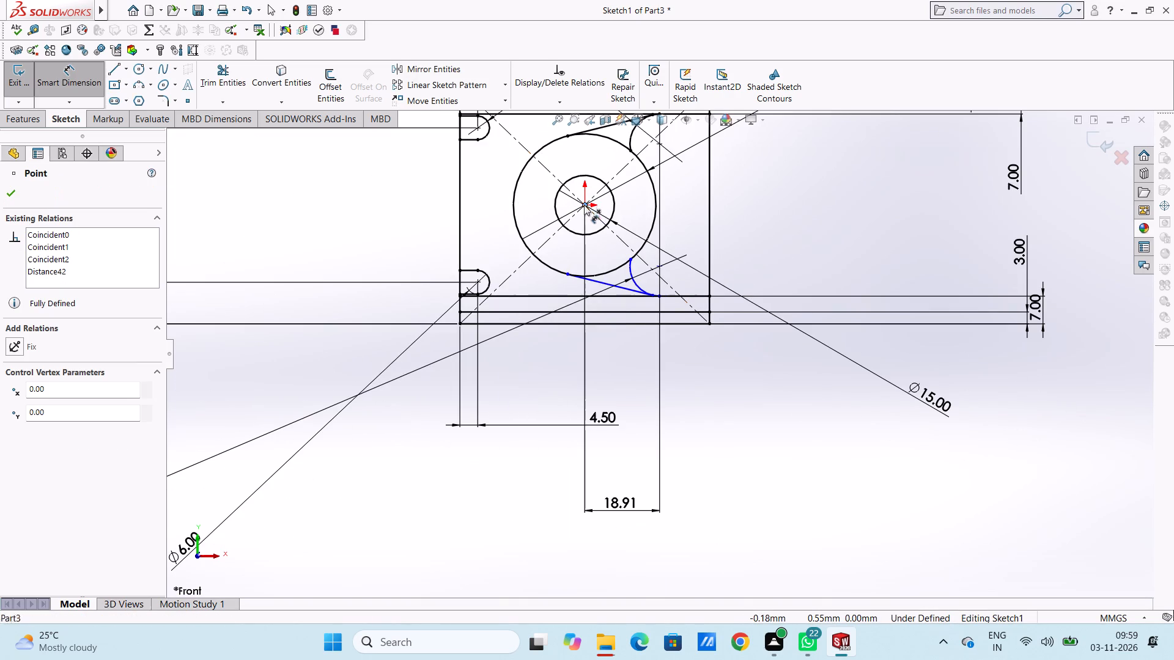
pyautogui.scroll(-4, 621, 315)
pyautogui.scroll(-4, 684, 293)
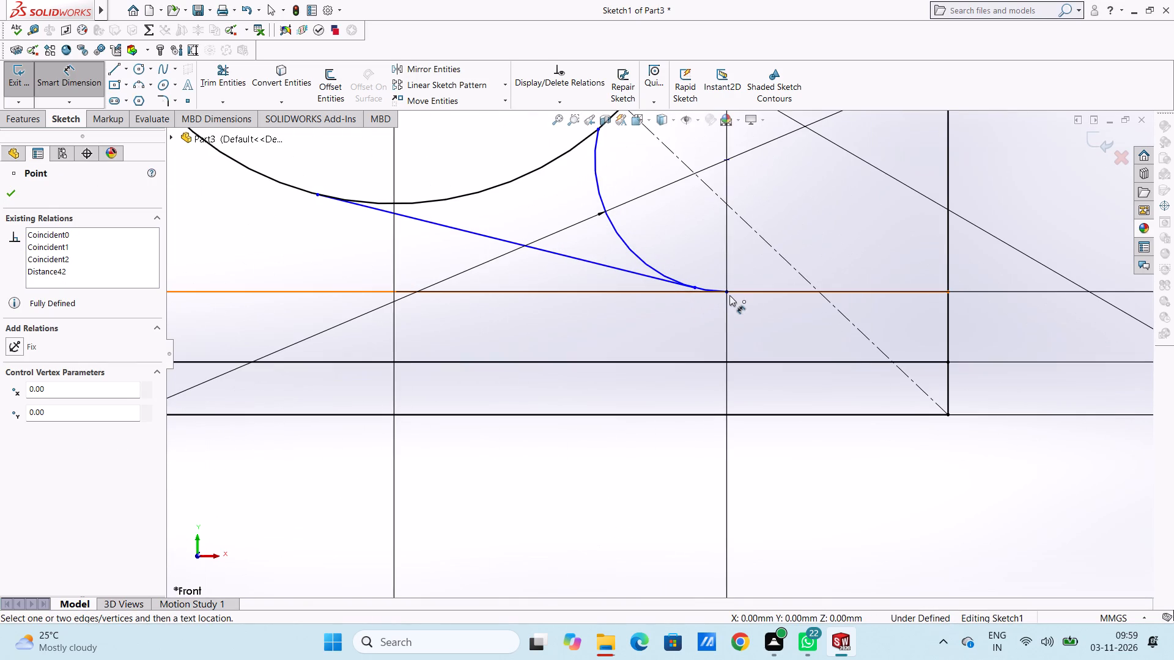
pyautogui.click(728, 291)
pyautogui.scroll(5, 528, 439)
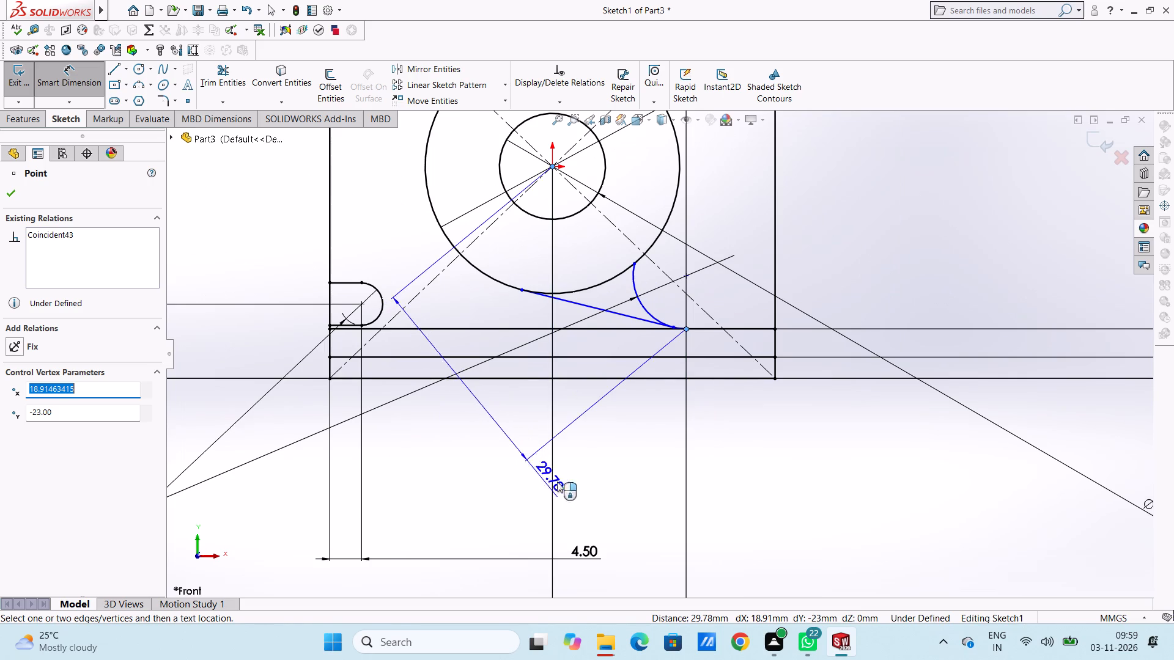
pyautogui.click(593, 502)
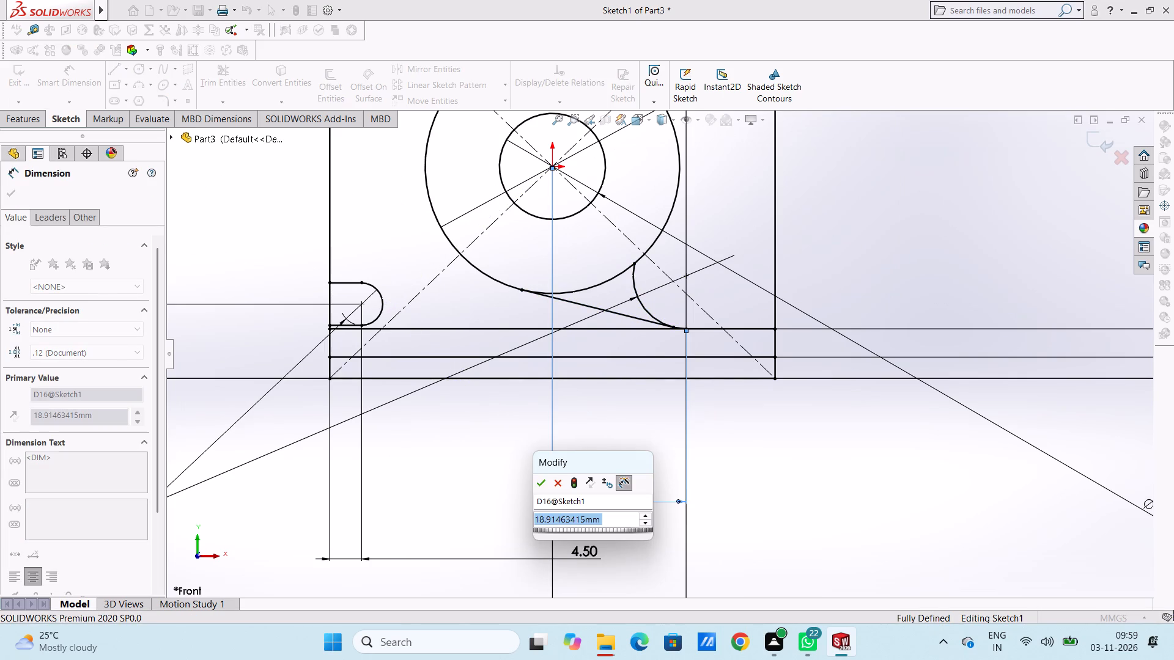
pyautogui.click(542, 483)
pyautogui.click(517, 472)
pyautogui.scroll(4, 569, 310)
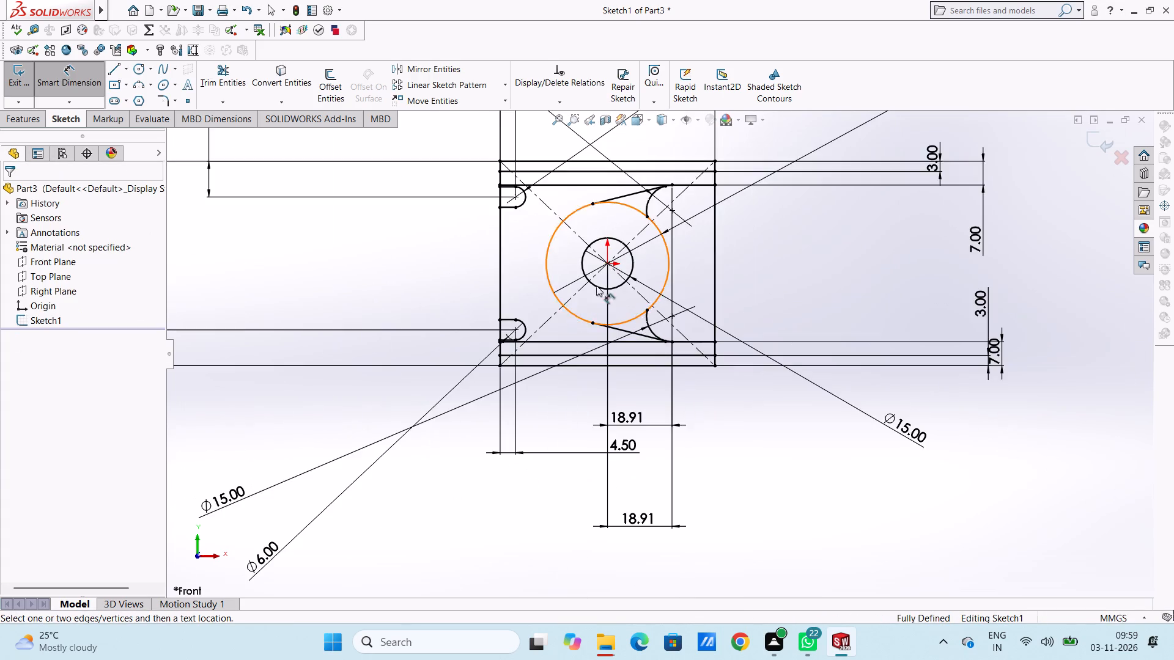
pyautogui.scroll(-2, 681, 238)
pyautogui.scroll(3, 674, 243)
pyautogui.scroll(-2, 626, 354)
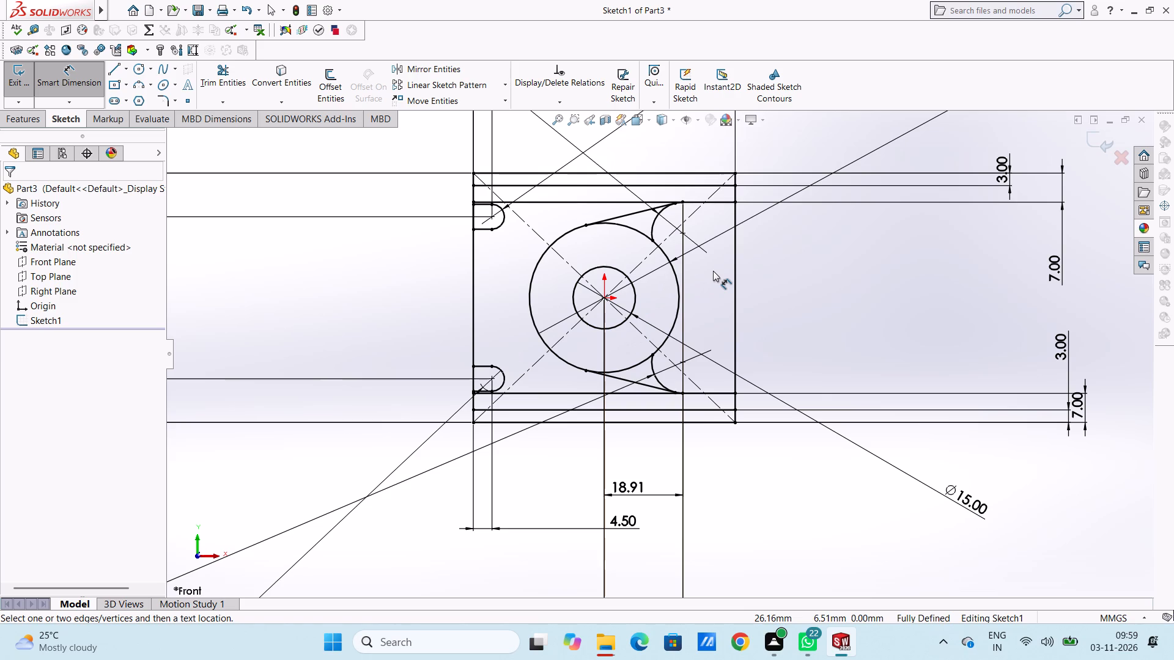
pyautogui.click(85, 84)
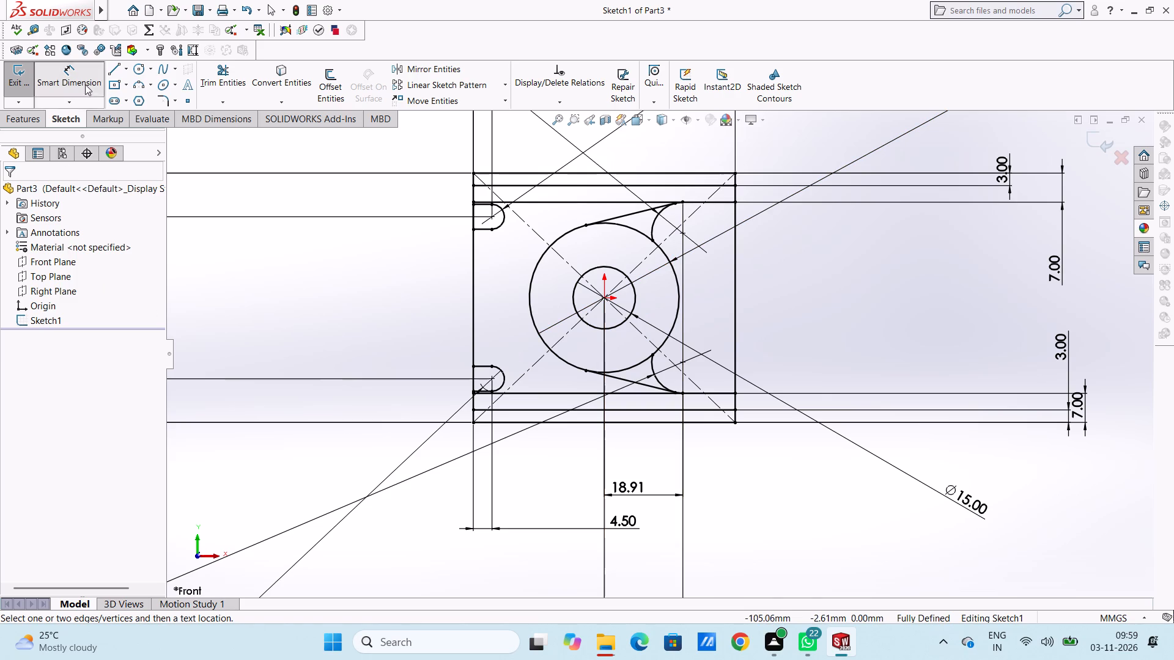
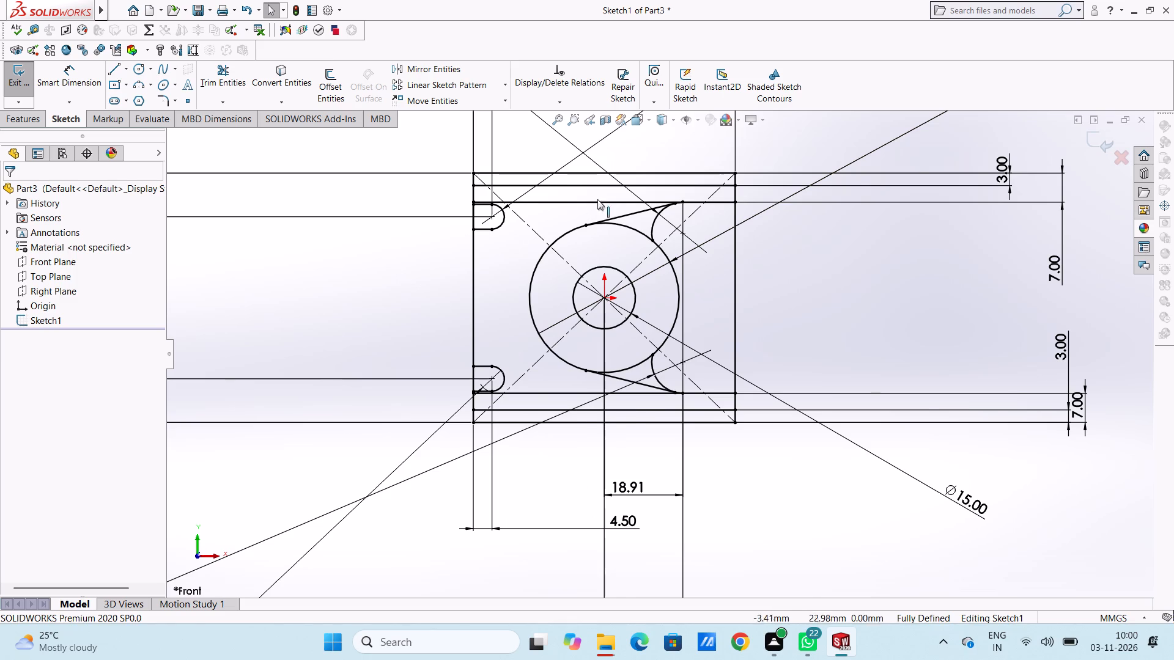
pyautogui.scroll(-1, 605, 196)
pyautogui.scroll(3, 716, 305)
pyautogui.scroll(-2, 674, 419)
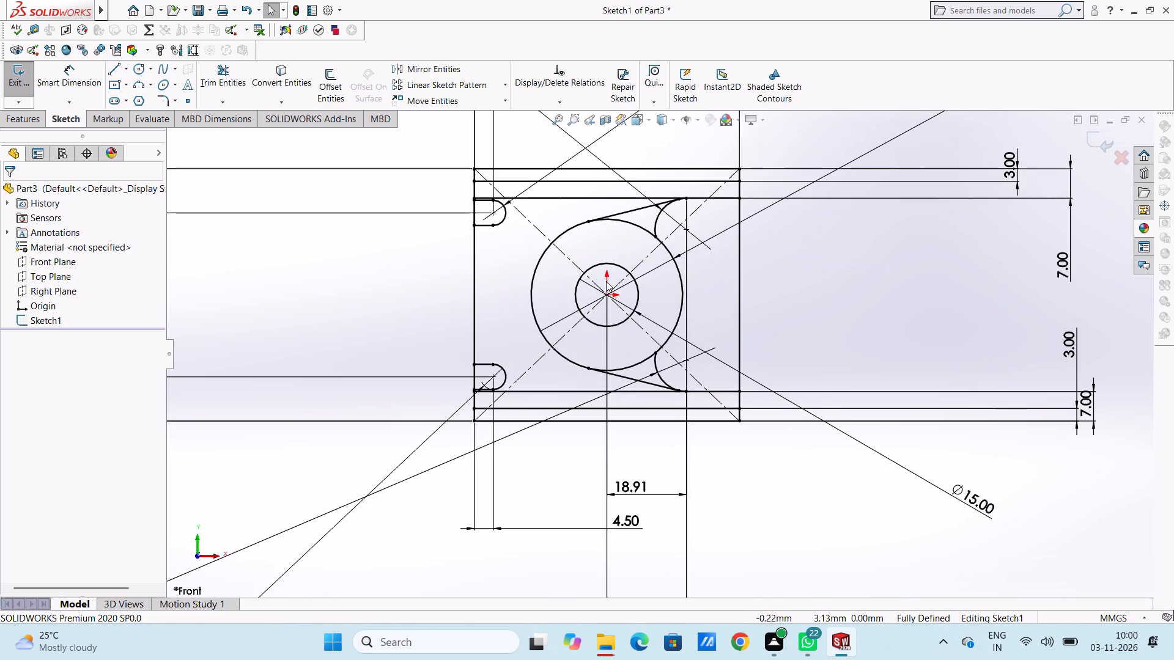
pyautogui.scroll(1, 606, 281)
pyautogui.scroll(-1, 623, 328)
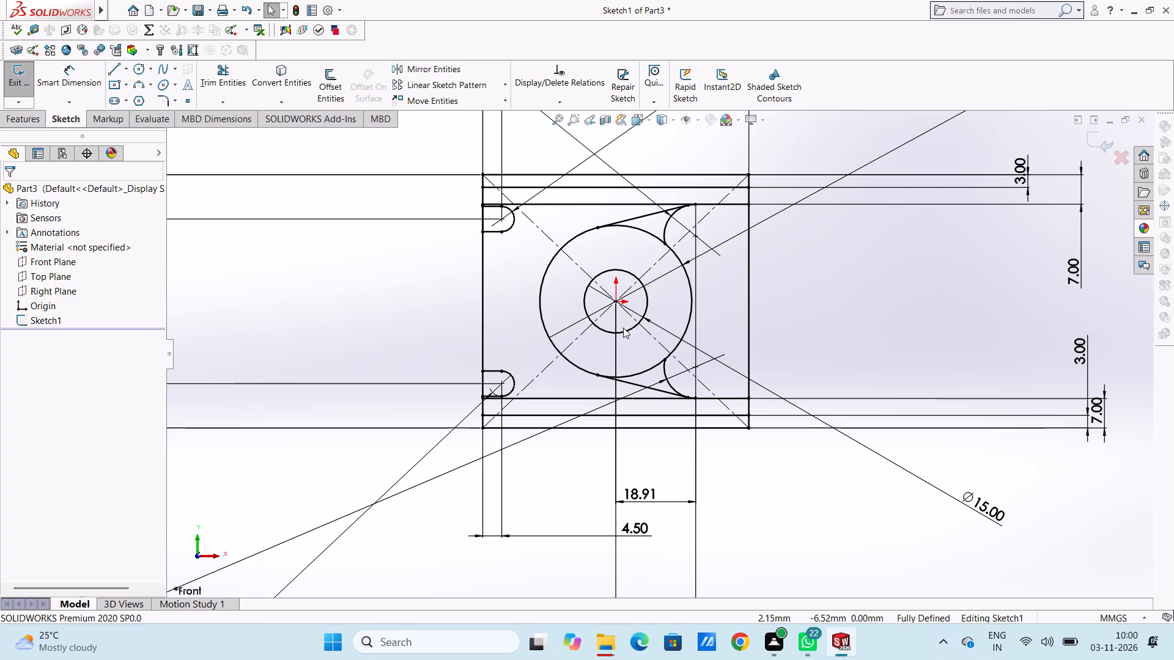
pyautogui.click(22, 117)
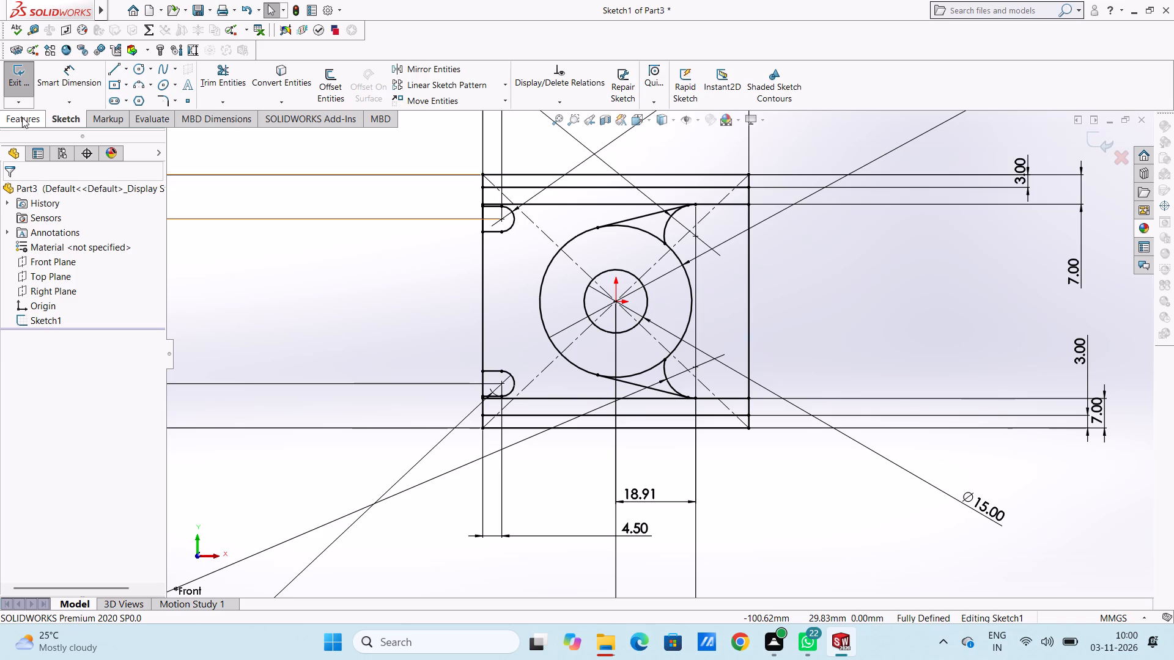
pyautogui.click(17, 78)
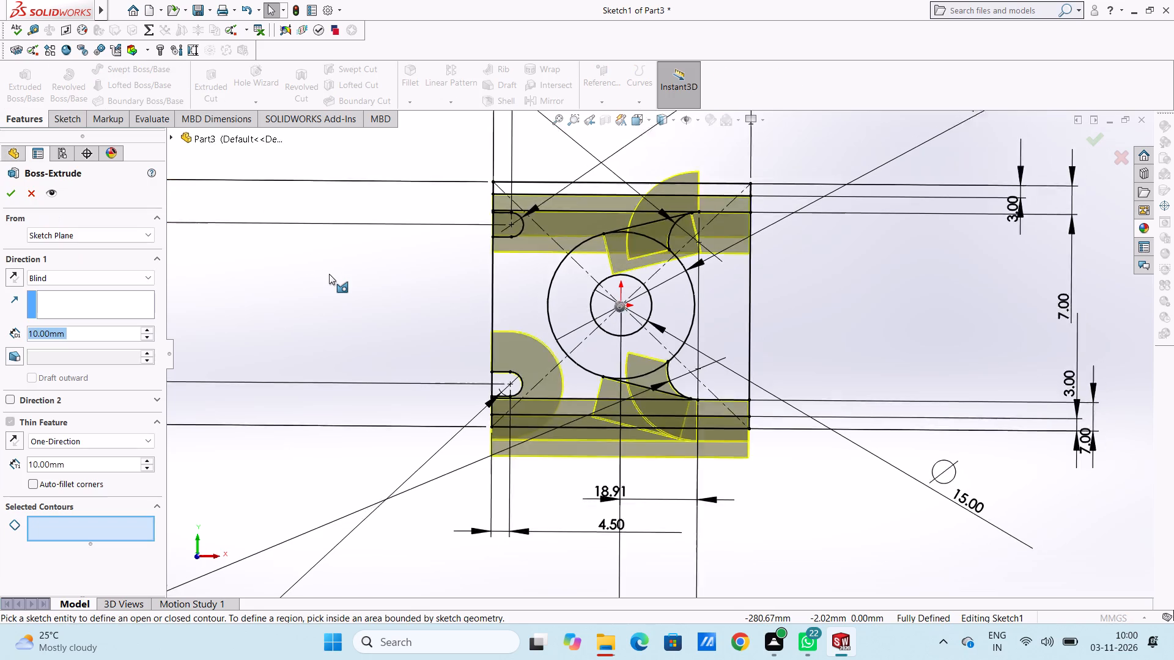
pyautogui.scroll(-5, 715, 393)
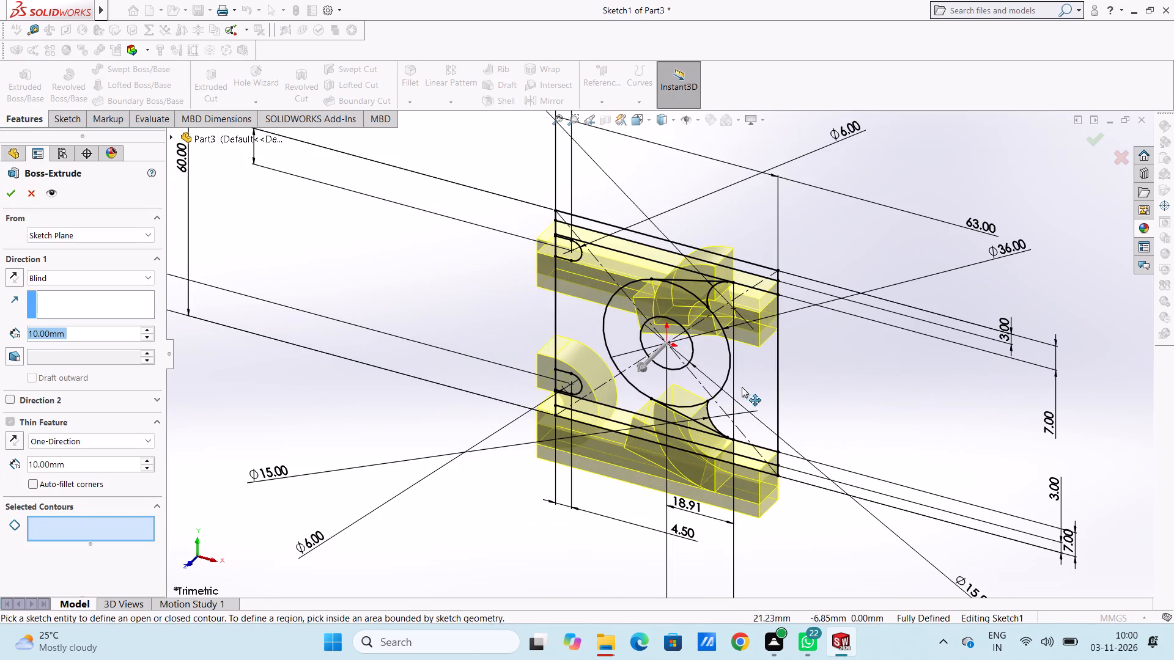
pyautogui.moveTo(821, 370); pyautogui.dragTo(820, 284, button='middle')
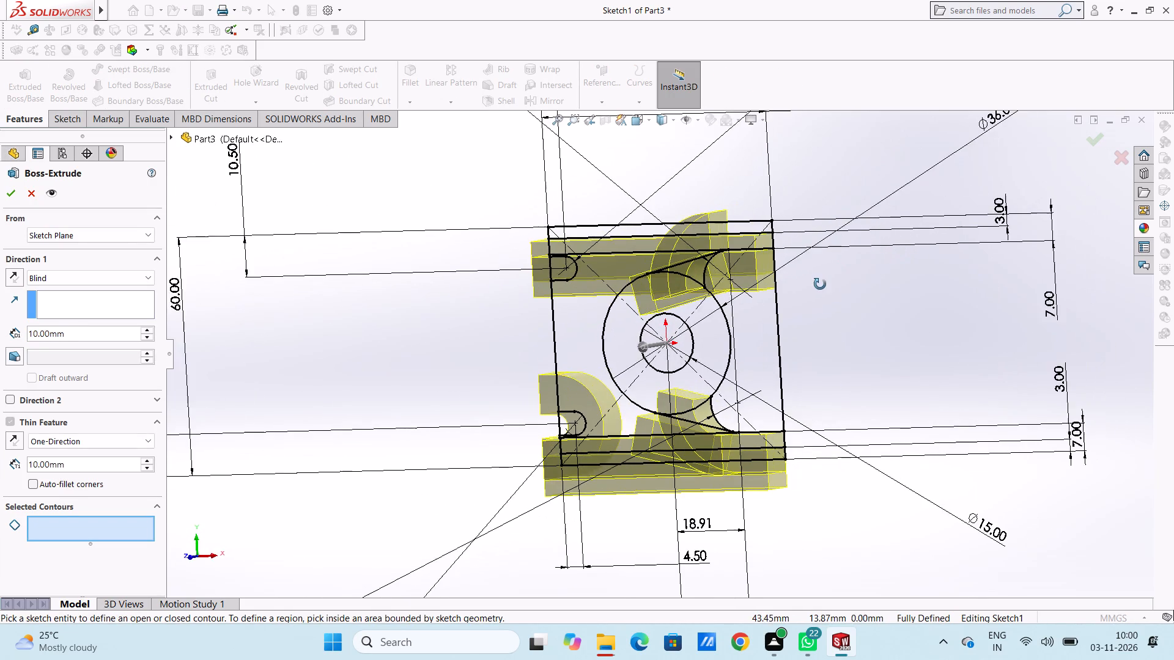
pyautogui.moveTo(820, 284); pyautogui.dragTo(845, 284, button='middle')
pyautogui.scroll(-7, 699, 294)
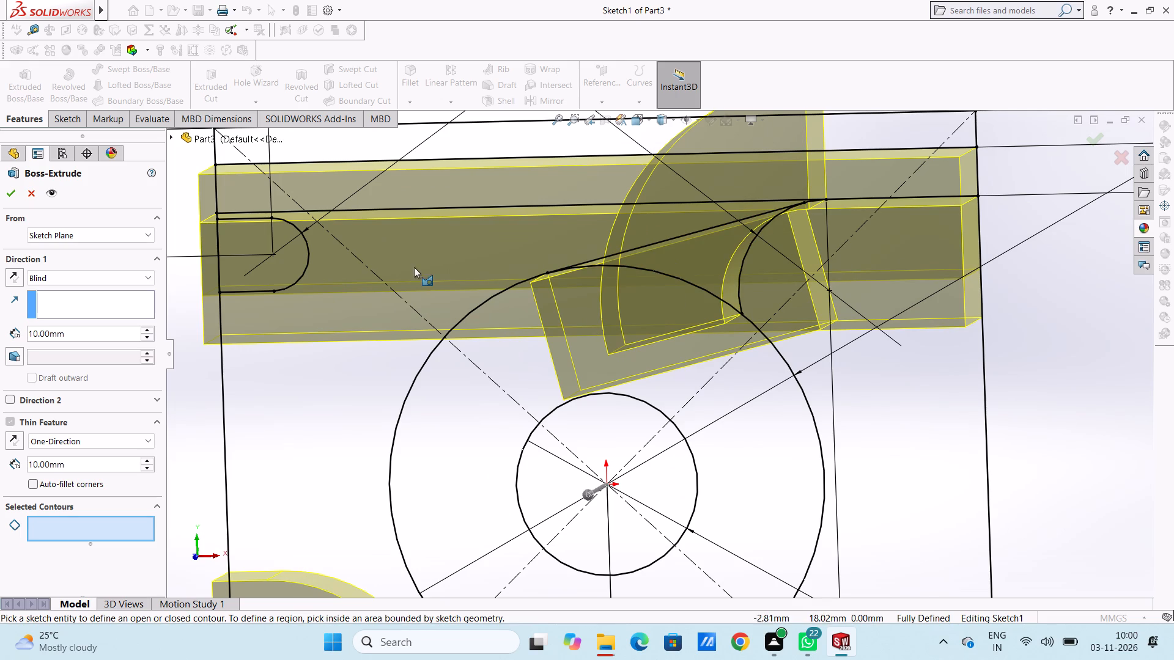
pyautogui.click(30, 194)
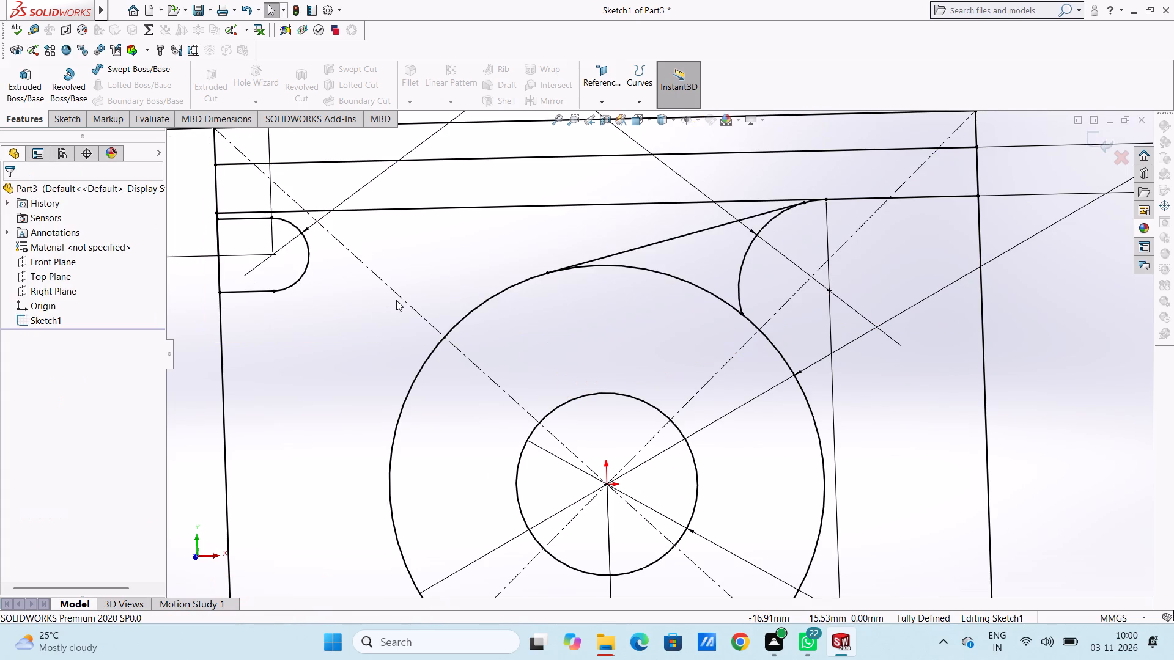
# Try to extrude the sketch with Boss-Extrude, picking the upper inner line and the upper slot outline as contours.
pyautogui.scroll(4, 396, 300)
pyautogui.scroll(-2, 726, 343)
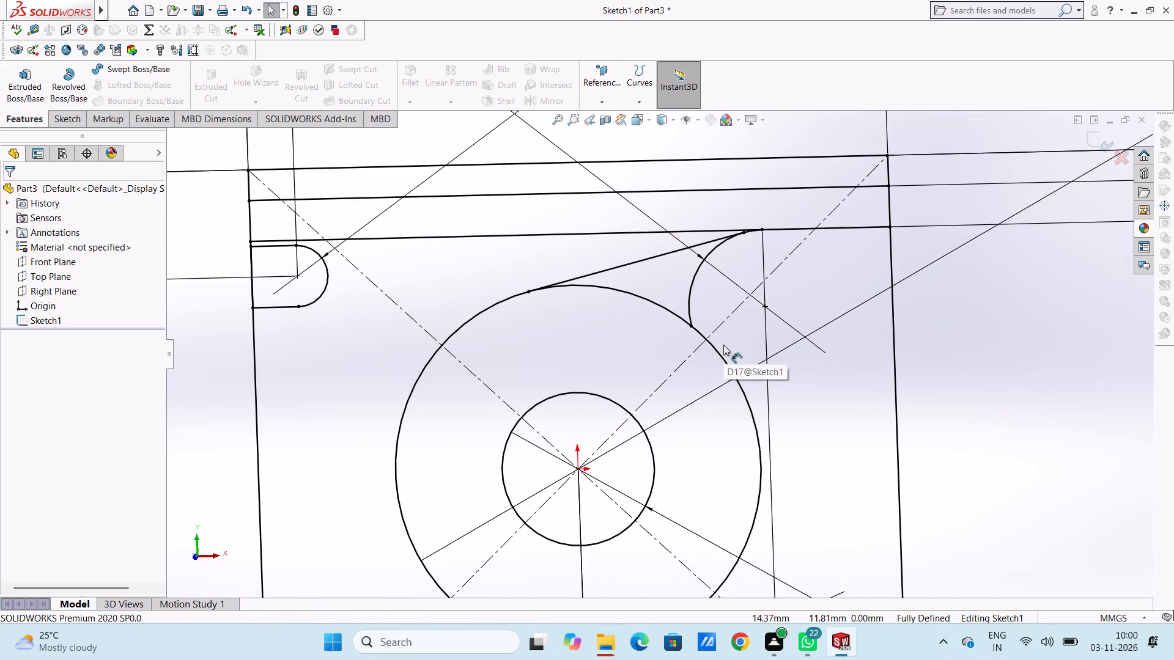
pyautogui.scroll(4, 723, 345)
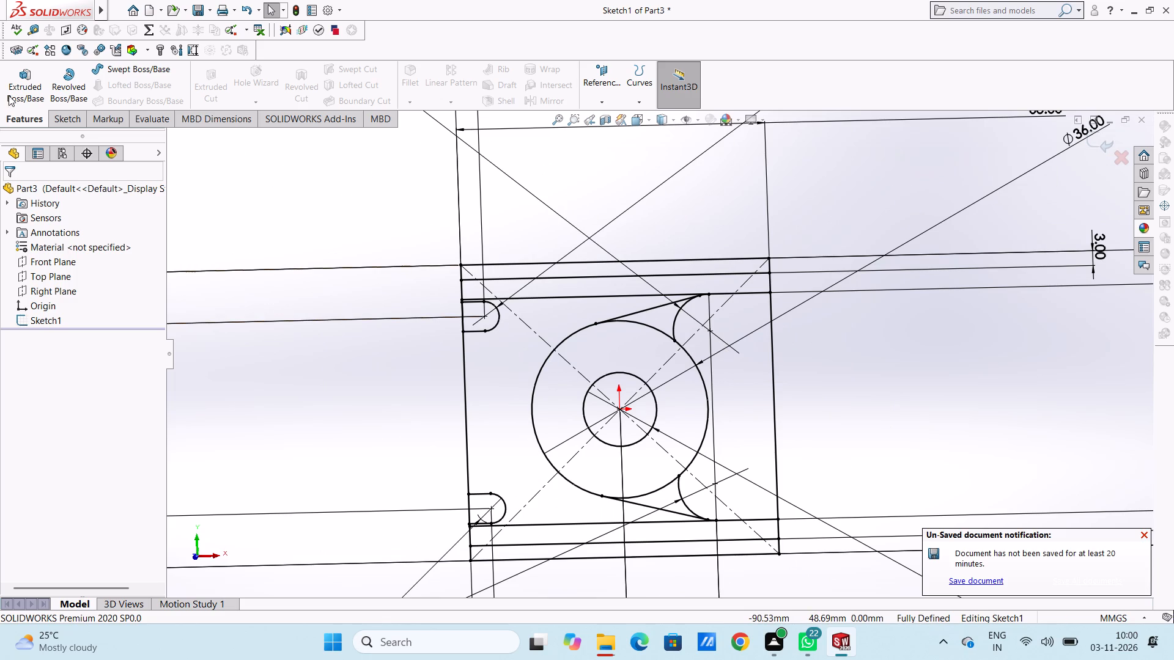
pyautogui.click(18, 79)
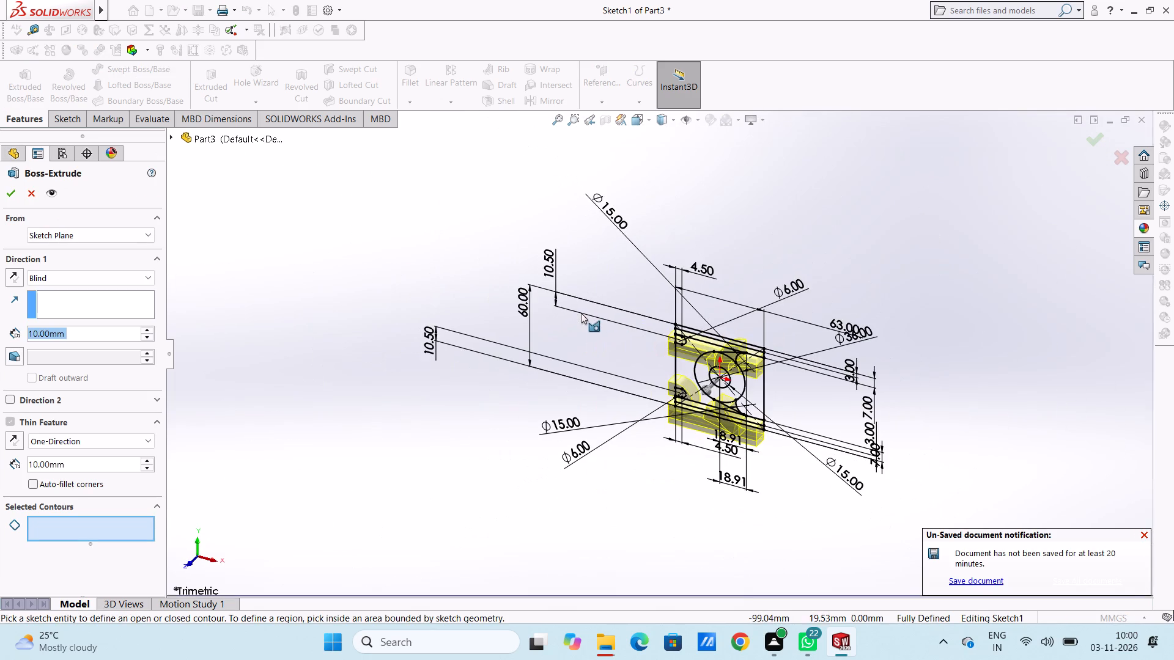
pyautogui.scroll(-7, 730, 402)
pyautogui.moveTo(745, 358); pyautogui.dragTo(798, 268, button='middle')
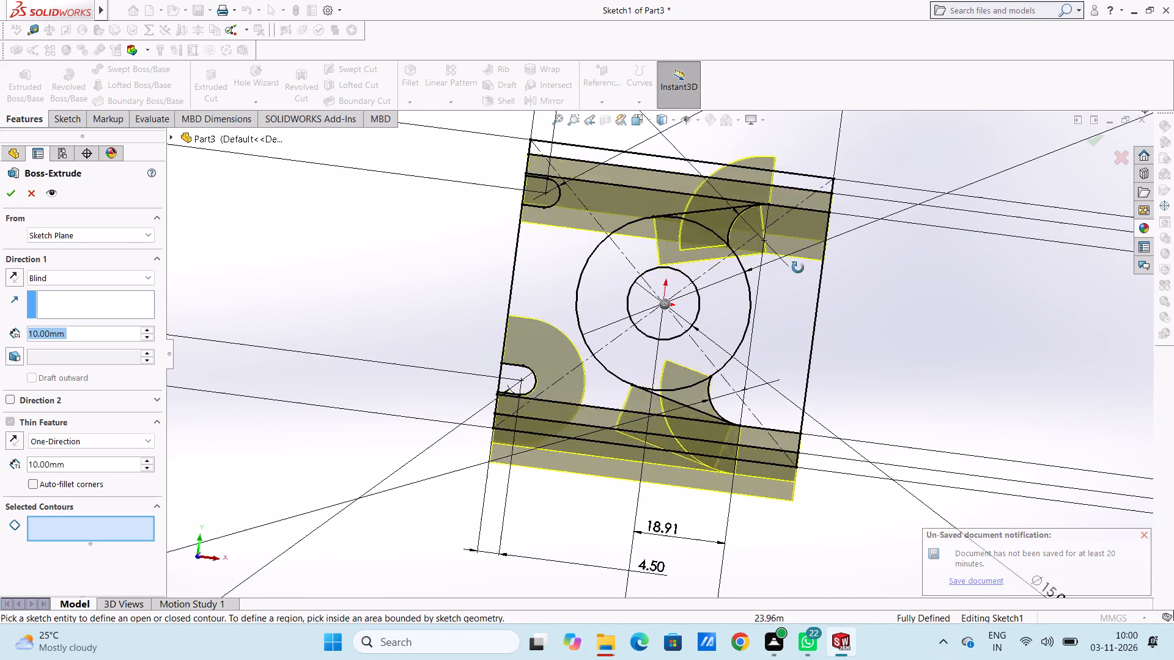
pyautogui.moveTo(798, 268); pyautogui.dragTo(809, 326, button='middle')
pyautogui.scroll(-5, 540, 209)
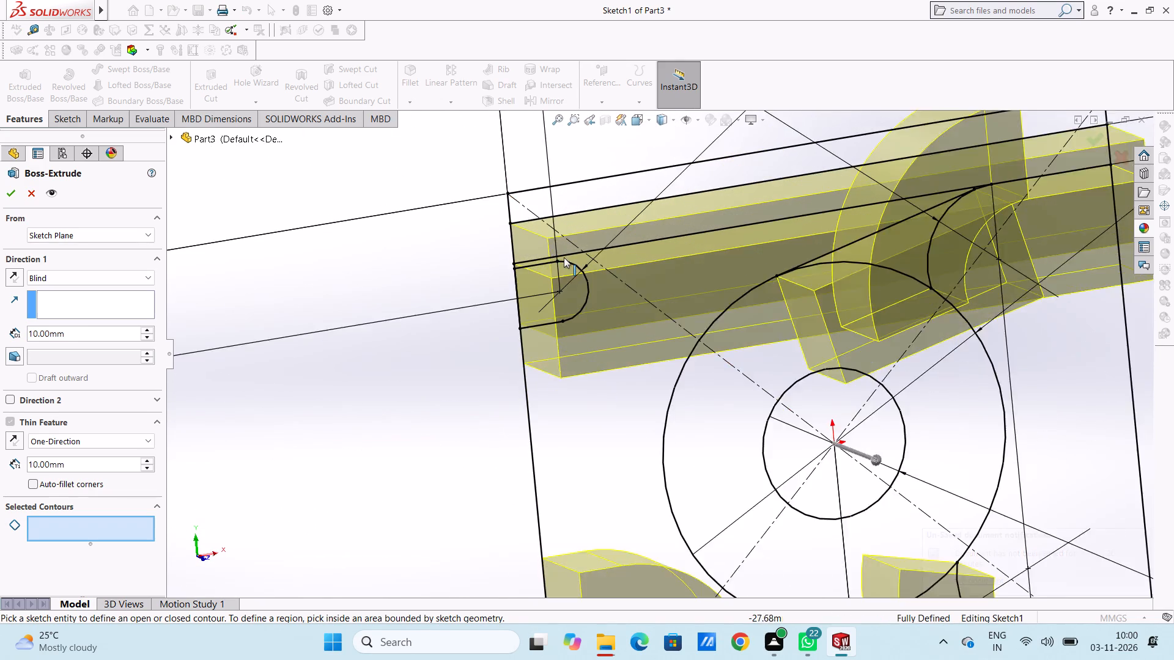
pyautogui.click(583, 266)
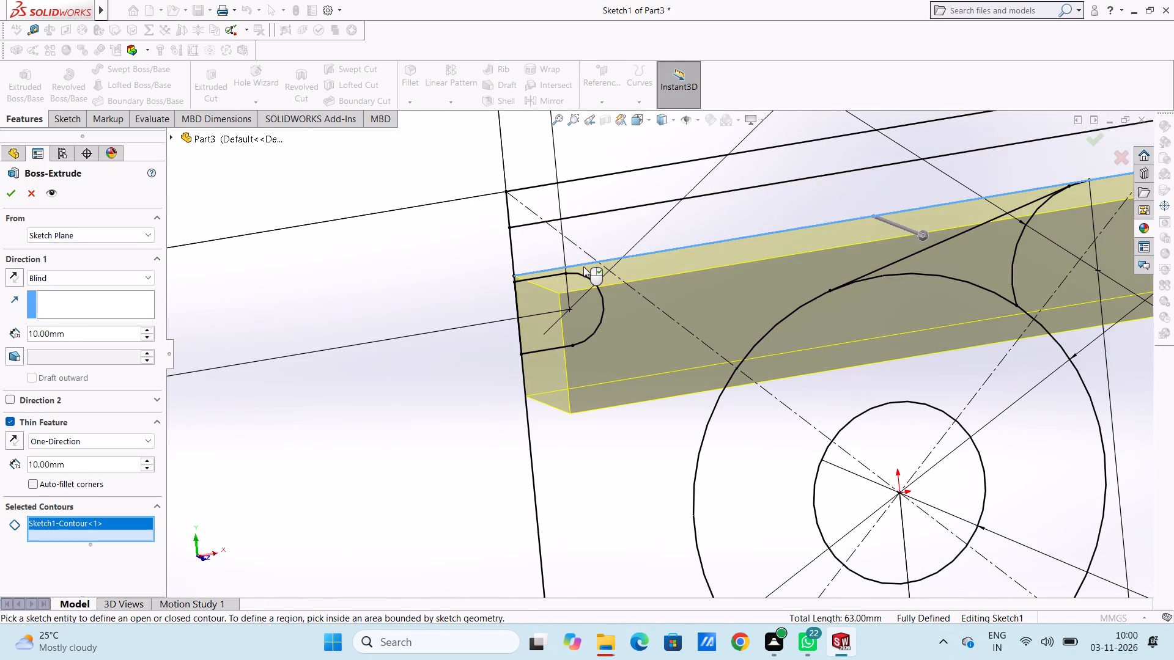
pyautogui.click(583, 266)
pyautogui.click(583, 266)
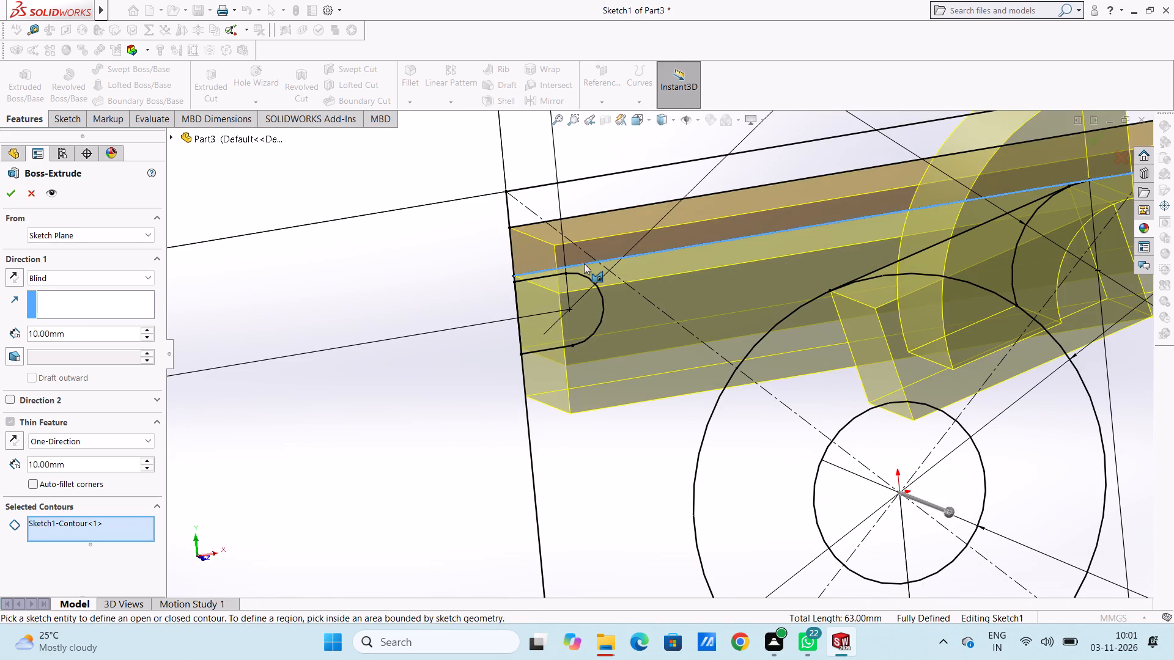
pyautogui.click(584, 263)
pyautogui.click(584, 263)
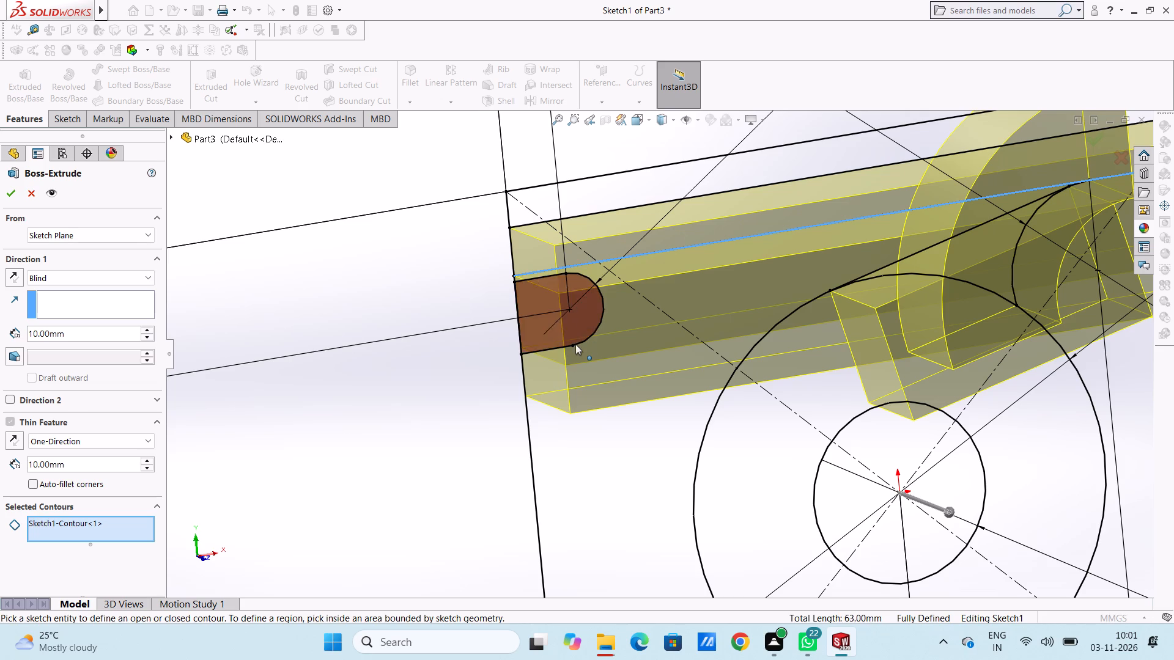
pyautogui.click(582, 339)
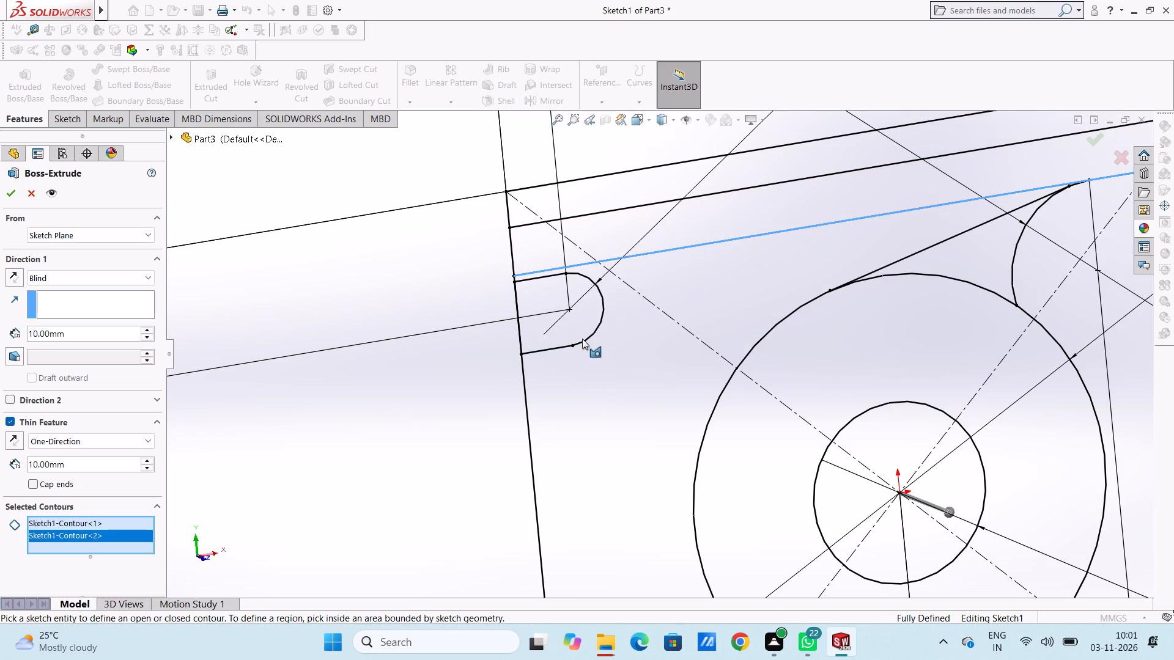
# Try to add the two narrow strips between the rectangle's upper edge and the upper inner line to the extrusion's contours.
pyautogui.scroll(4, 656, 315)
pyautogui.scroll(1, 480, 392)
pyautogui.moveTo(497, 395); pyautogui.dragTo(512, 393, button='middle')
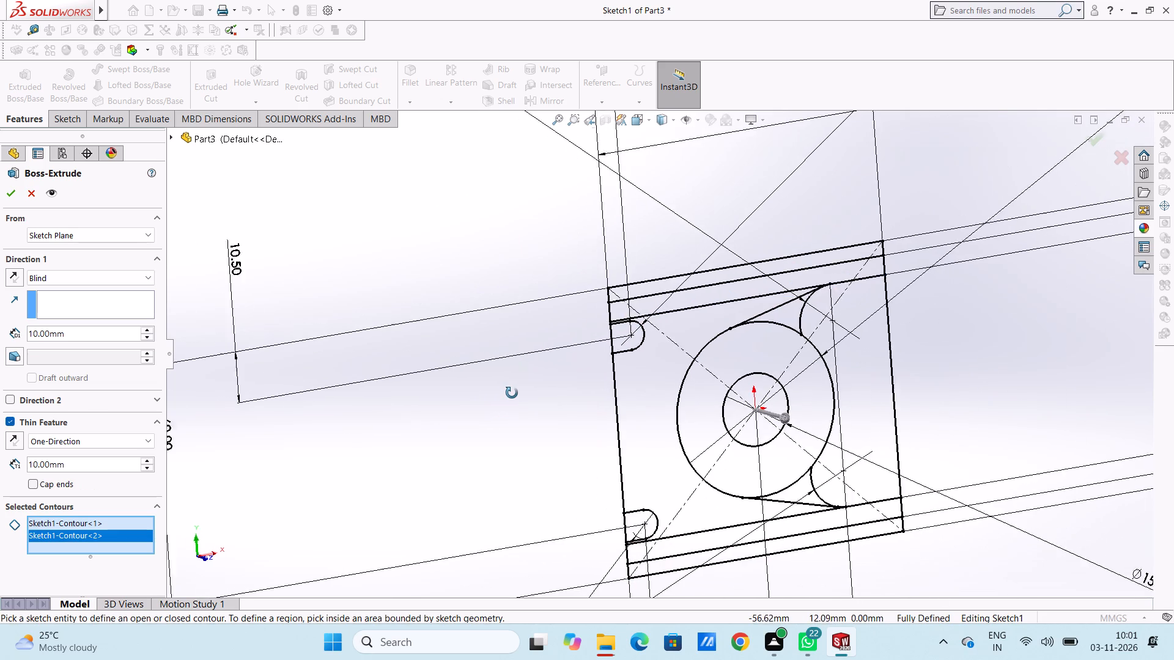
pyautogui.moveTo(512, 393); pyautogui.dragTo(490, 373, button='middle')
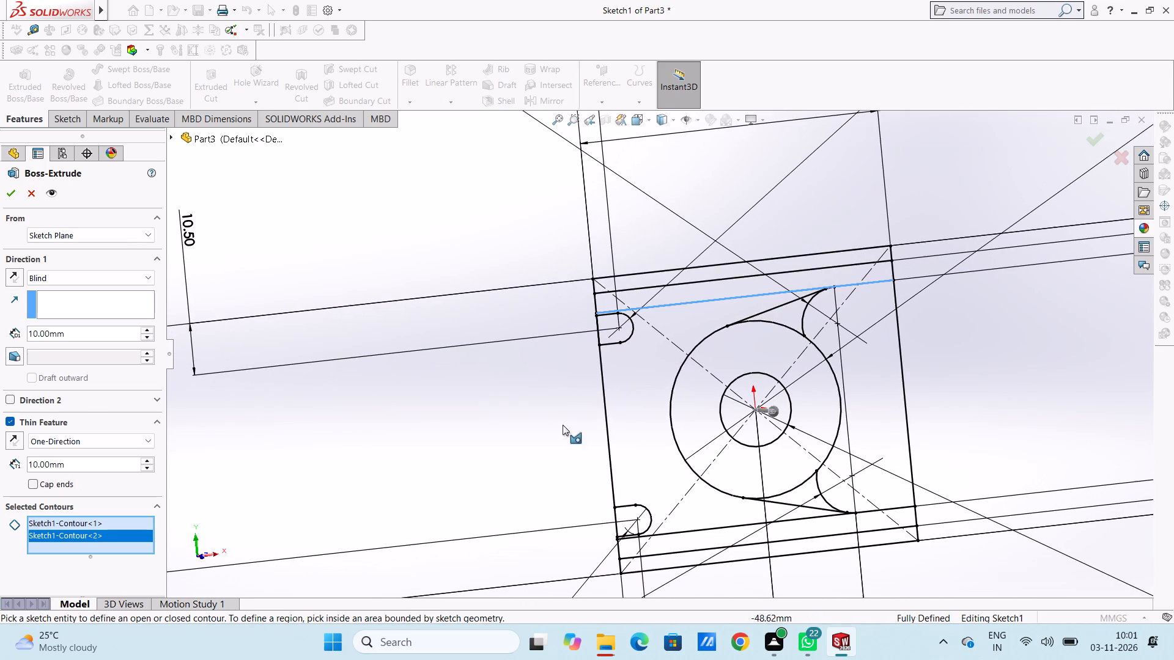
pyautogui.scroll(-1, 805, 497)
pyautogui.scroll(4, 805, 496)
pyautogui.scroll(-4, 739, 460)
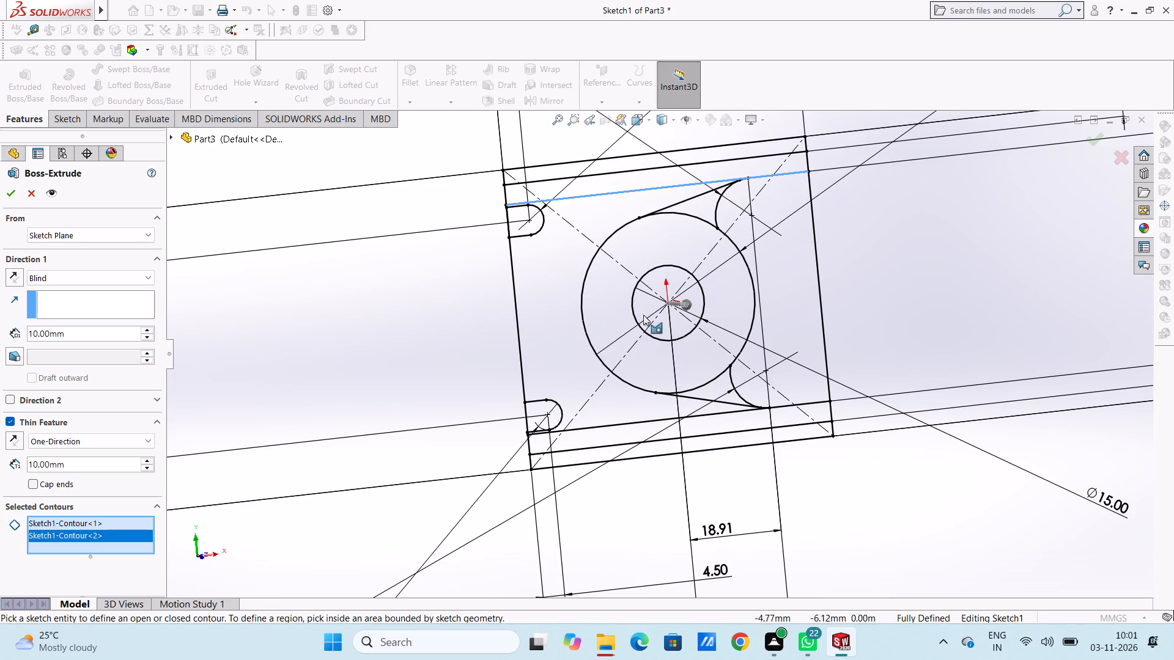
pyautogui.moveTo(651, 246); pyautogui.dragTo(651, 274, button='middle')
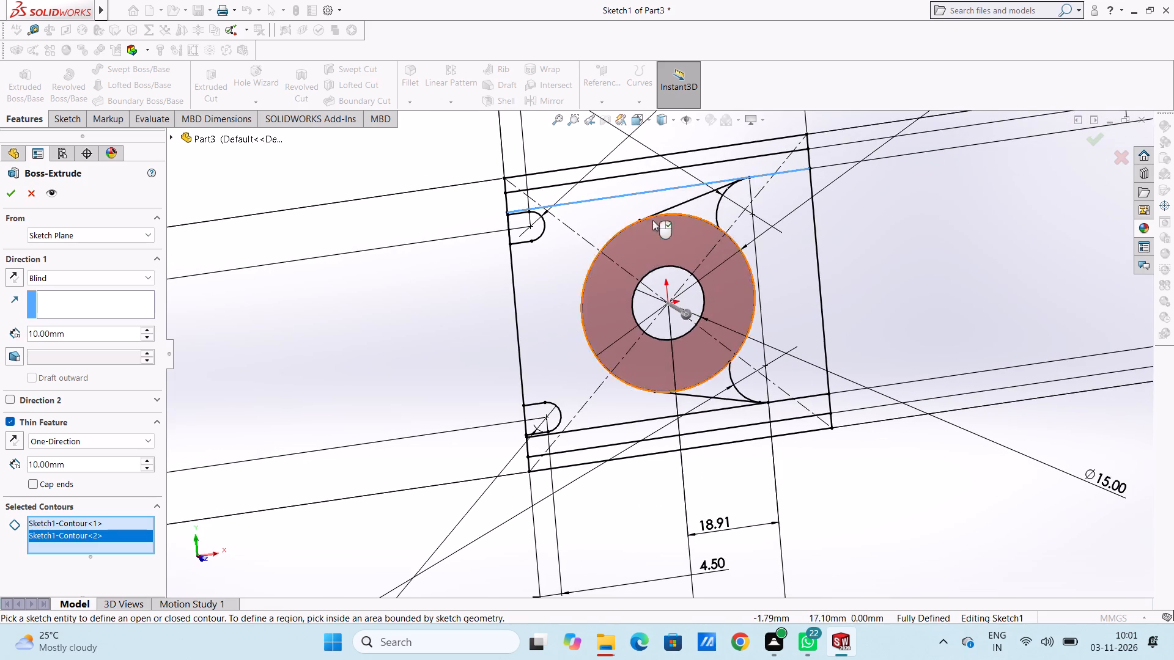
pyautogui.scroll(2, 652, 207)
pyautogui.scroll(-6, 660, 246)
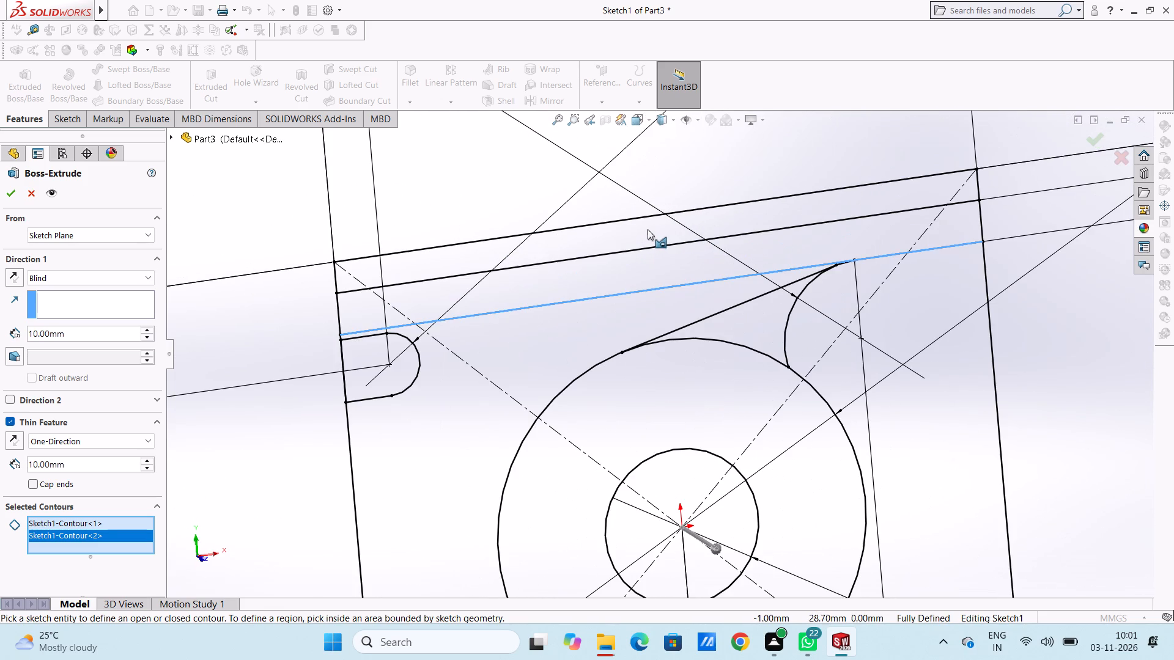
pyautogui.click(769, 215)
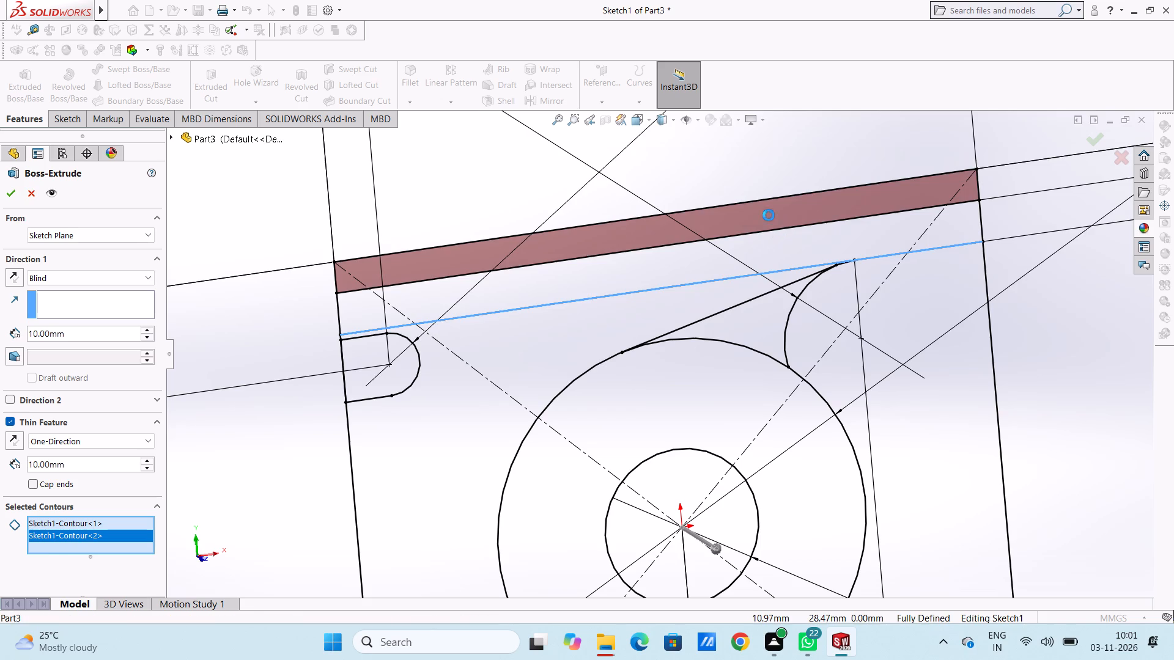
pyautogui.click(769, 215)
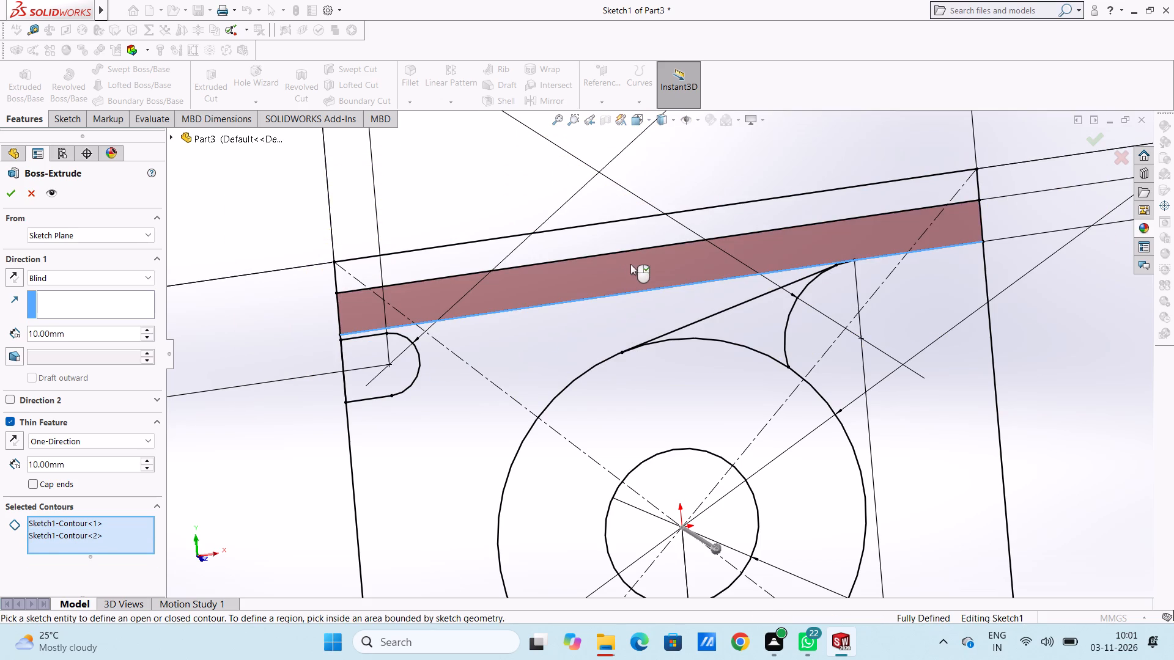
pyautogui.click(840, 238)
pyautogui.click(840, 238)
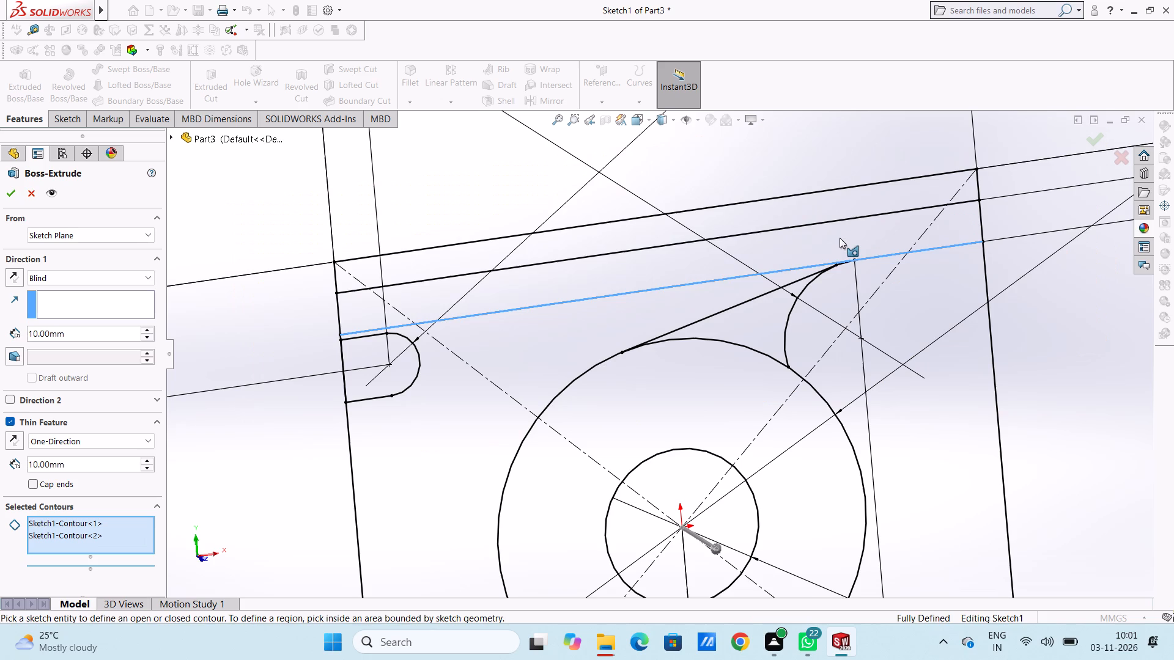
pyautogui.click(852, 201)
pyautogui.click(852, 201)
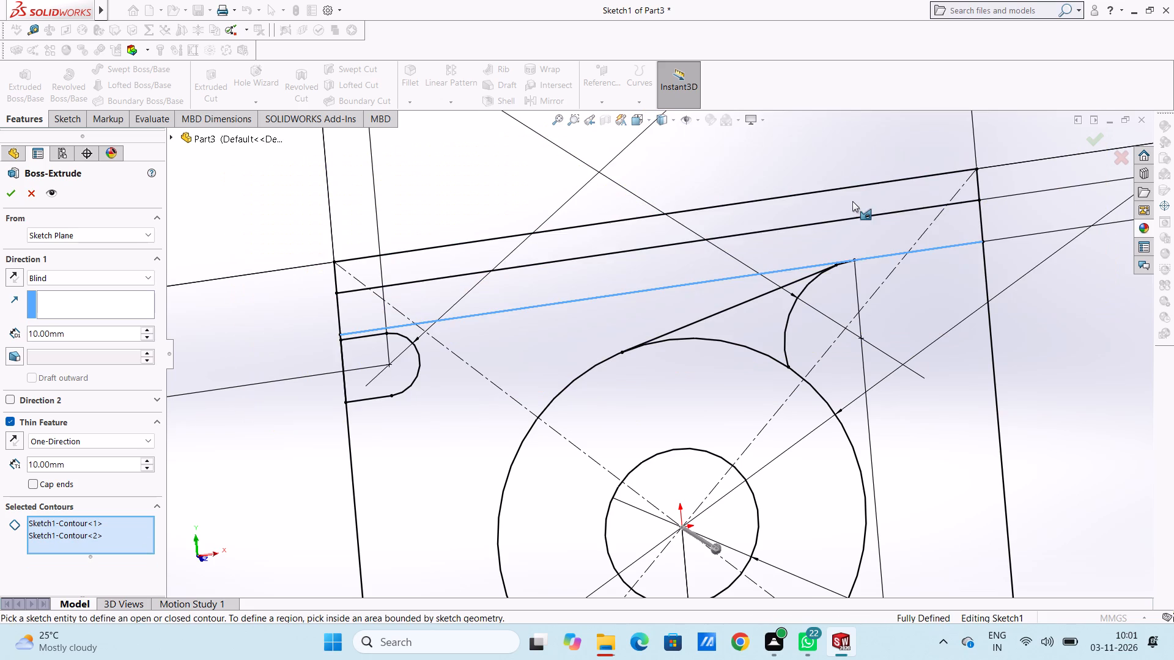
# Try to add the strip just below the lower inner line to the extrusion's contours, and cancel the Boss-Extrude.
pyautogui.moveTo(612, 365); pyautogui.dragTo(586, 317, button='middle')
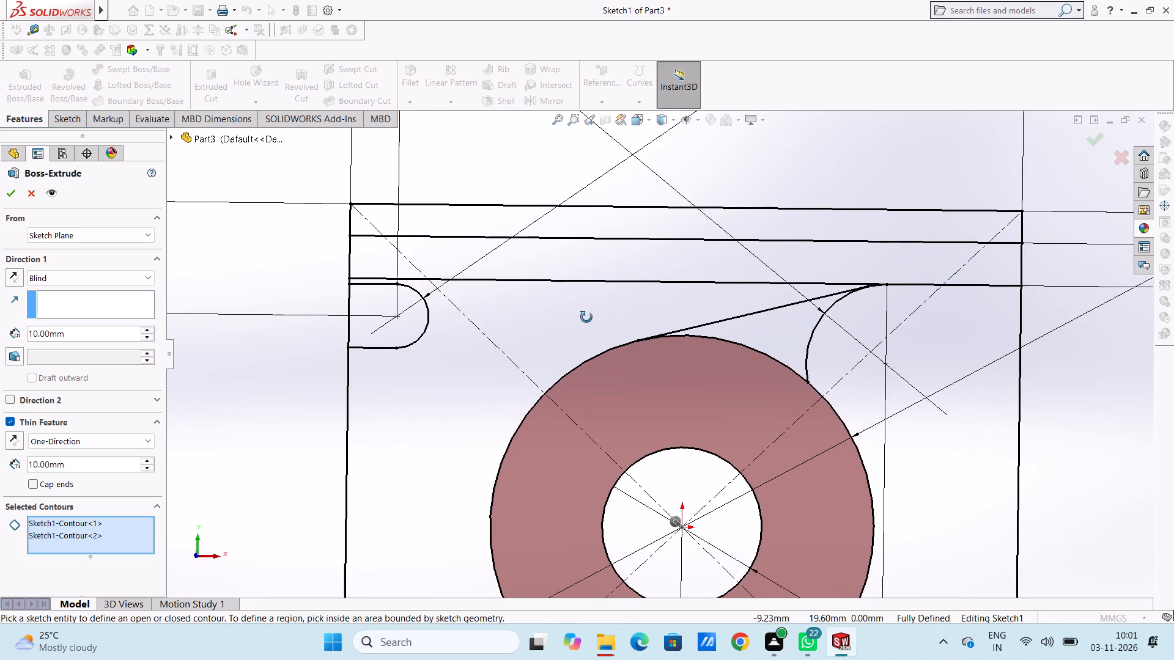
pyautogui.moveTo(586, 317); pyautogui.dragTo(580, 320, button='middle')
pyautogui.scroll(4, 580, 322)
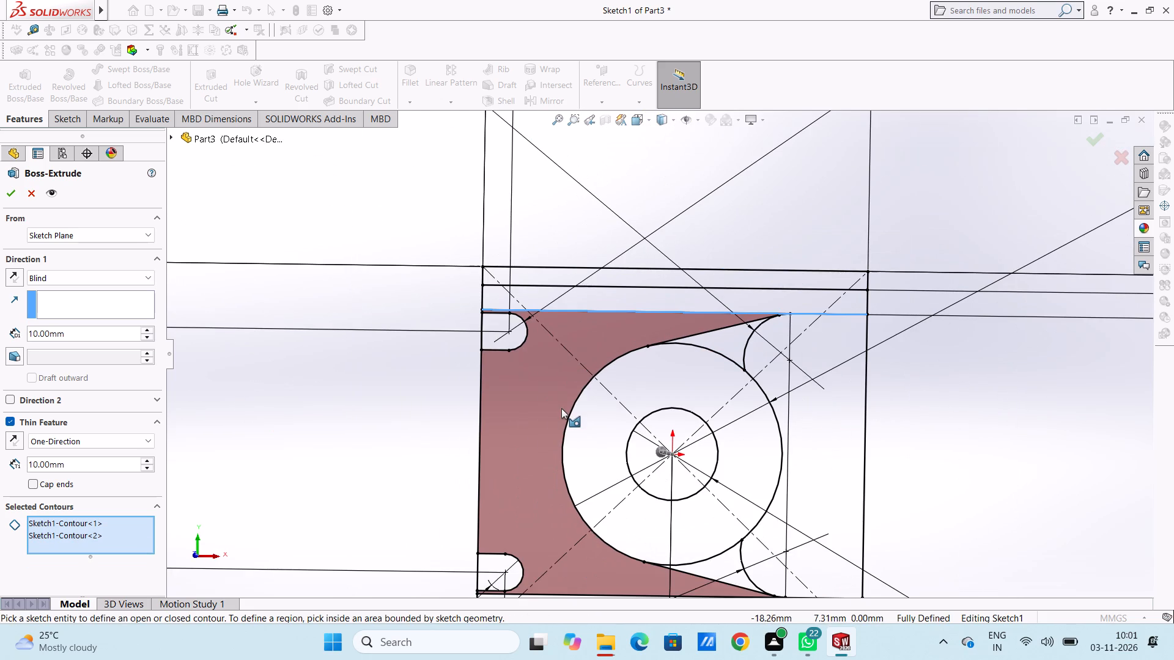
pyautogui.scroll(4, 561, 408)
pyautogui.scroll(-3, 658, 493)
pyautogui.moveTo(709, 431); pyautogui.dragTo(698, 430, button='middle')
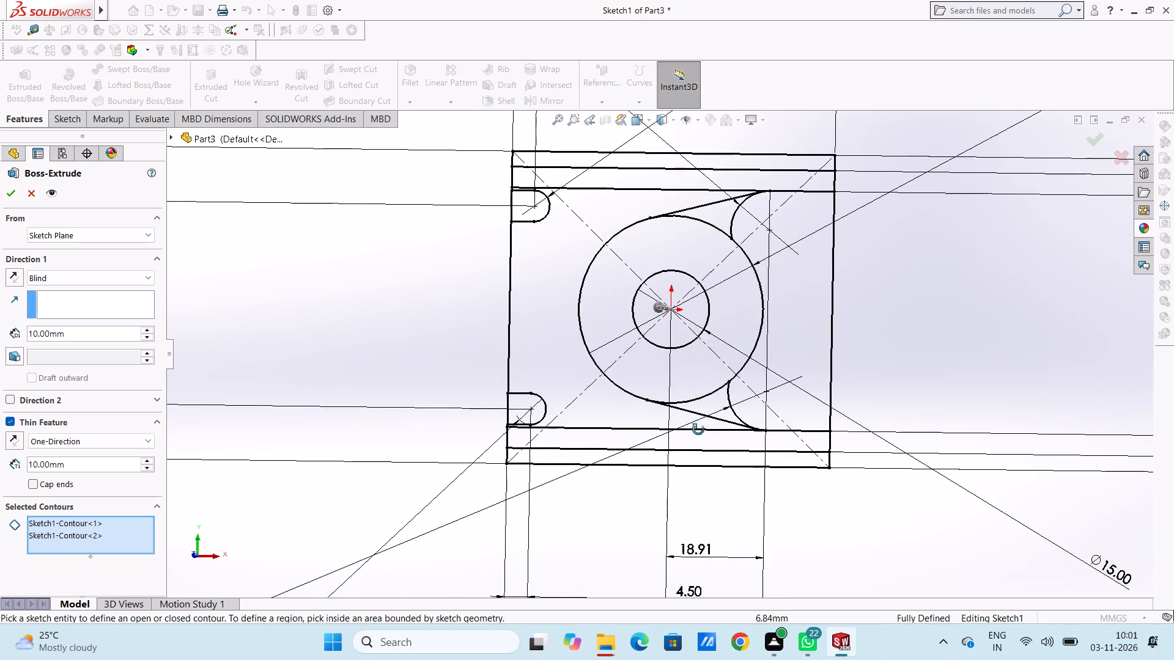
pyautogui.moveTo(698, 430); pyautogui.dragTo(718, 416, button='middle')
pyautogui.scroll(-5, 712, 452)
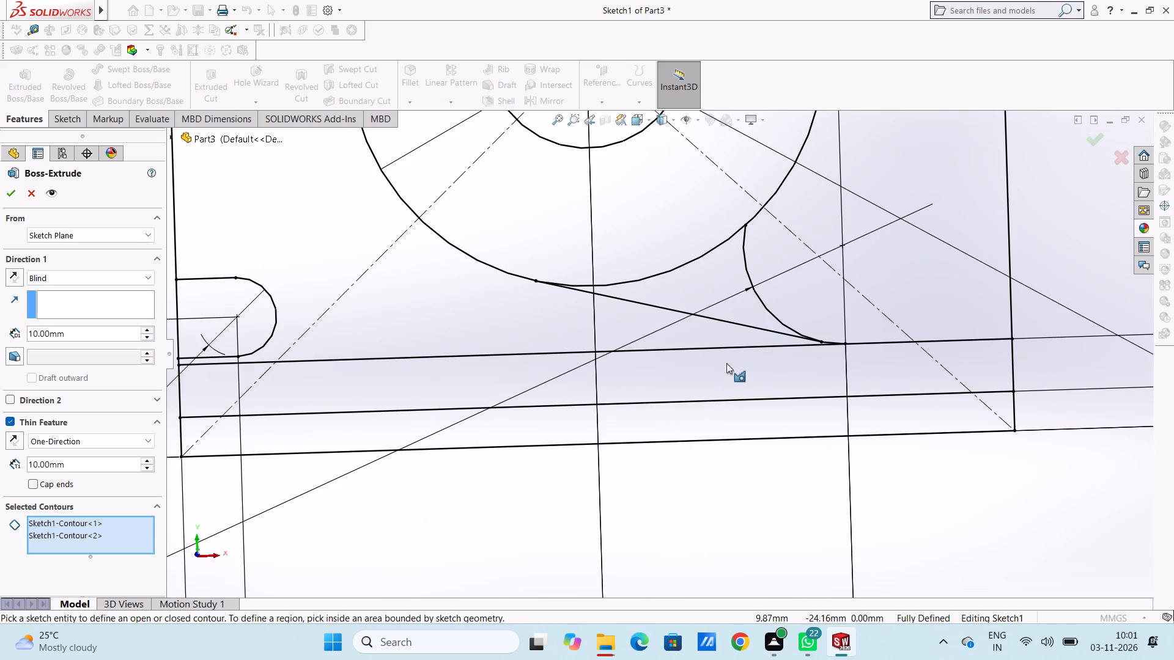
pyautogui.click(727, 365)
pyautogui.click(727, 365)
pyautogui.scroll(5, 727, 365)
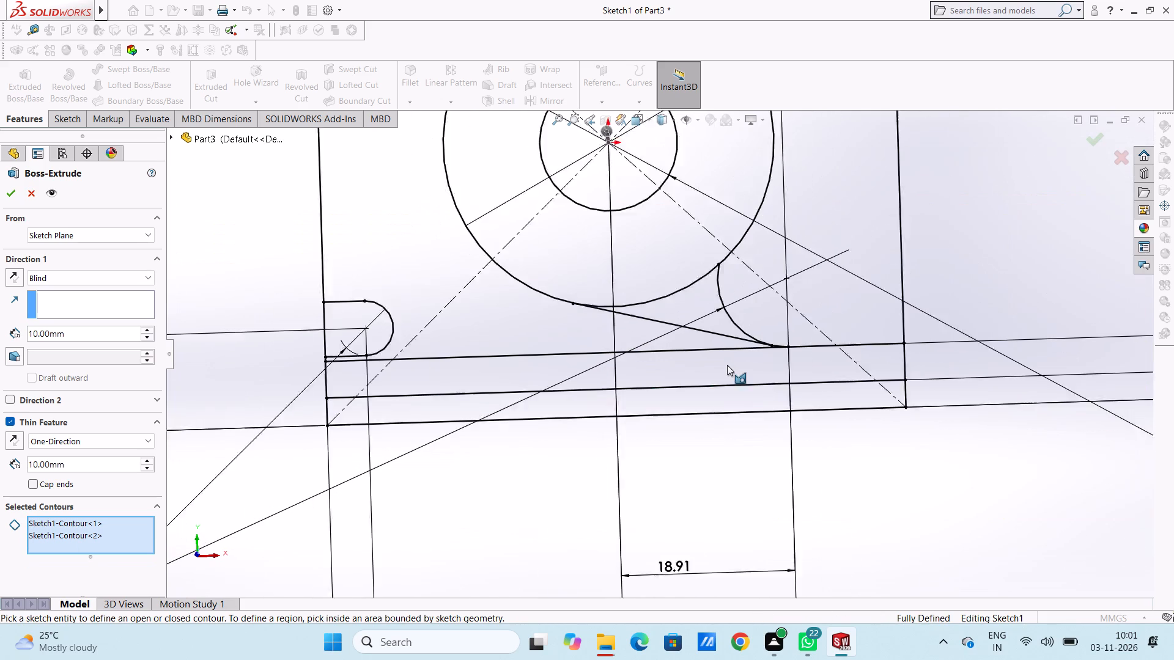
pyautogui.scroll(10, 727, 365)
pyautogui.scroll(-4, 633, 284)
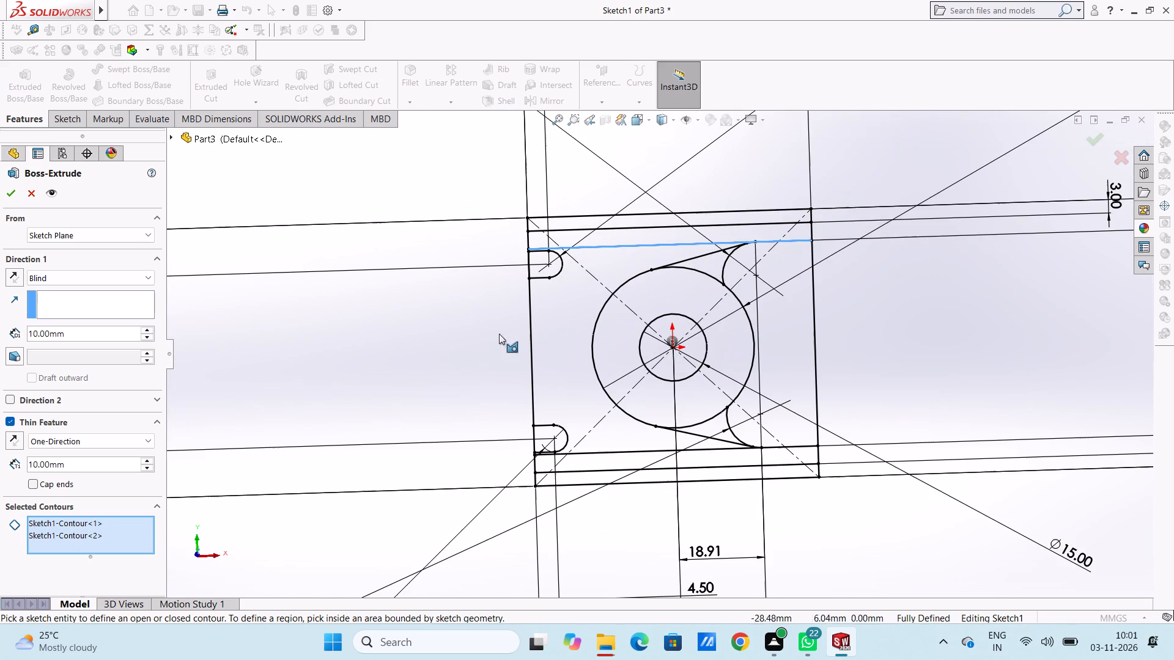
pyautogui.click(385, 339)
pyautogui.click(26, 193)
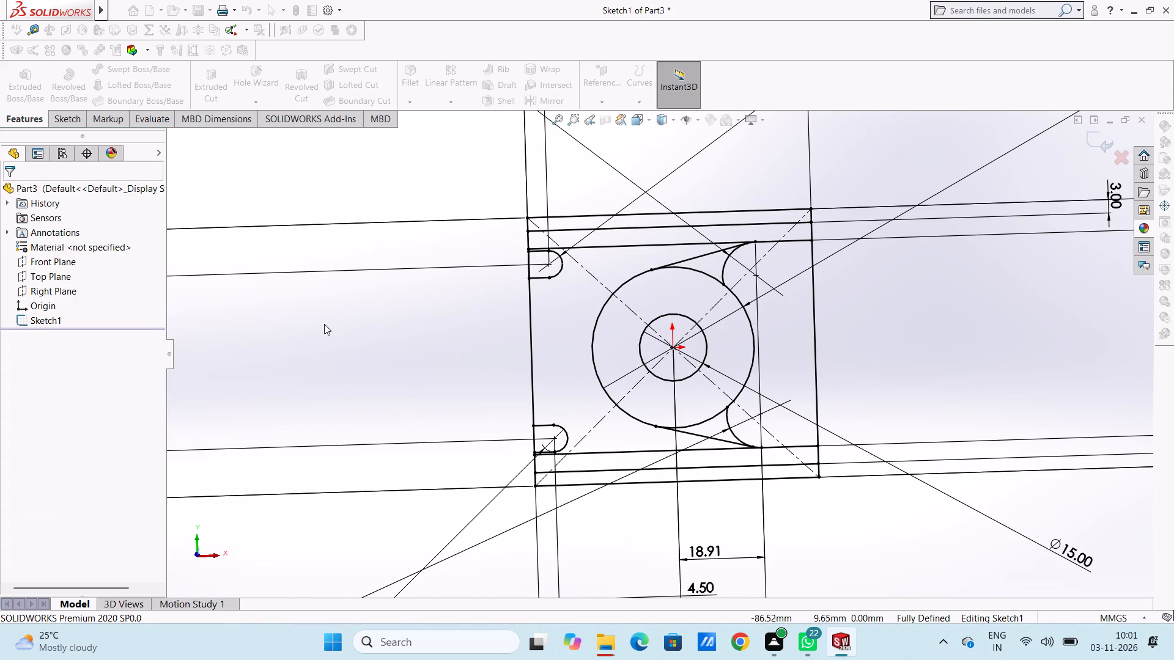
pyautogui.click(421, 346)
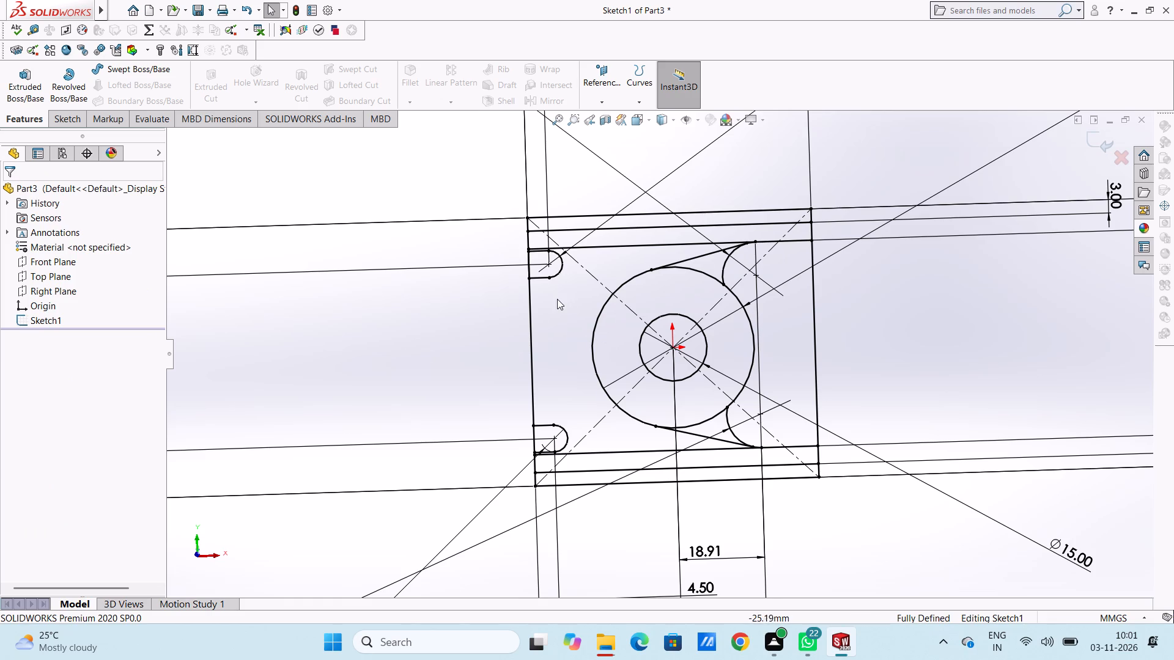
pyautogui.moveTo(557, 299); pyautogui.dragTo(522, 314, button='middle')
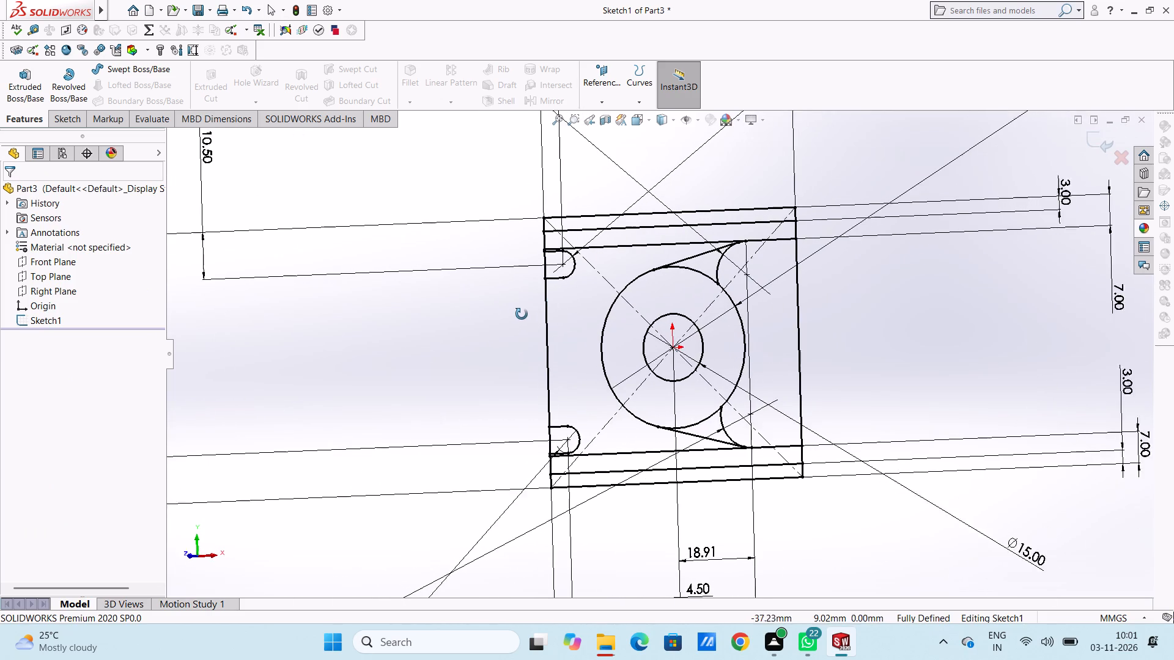
# Examine the sketch's inner lines, slots, circles and tangent arcs, including where the upper small arc meets the upper inner line.
pyautogui.moveTo(522, 314); pyautogui.dragTo(519, 317, button='middle')
pyautogui.scroll(-3, 770, 279)
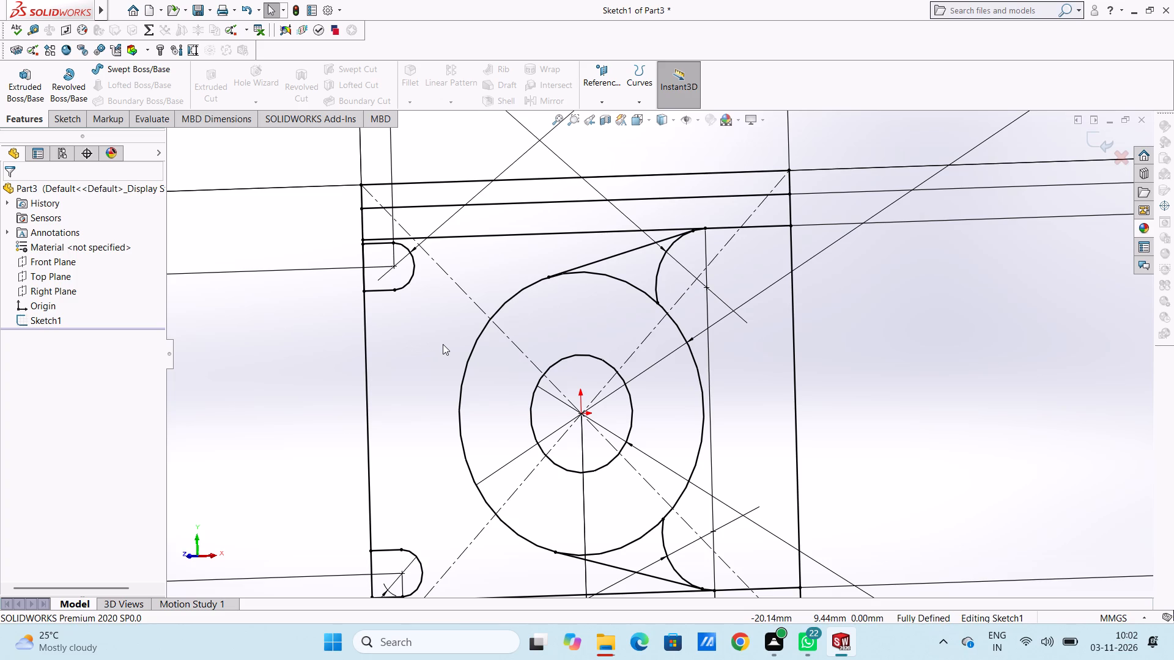
pyautogui.scroll(1, 651, 313)
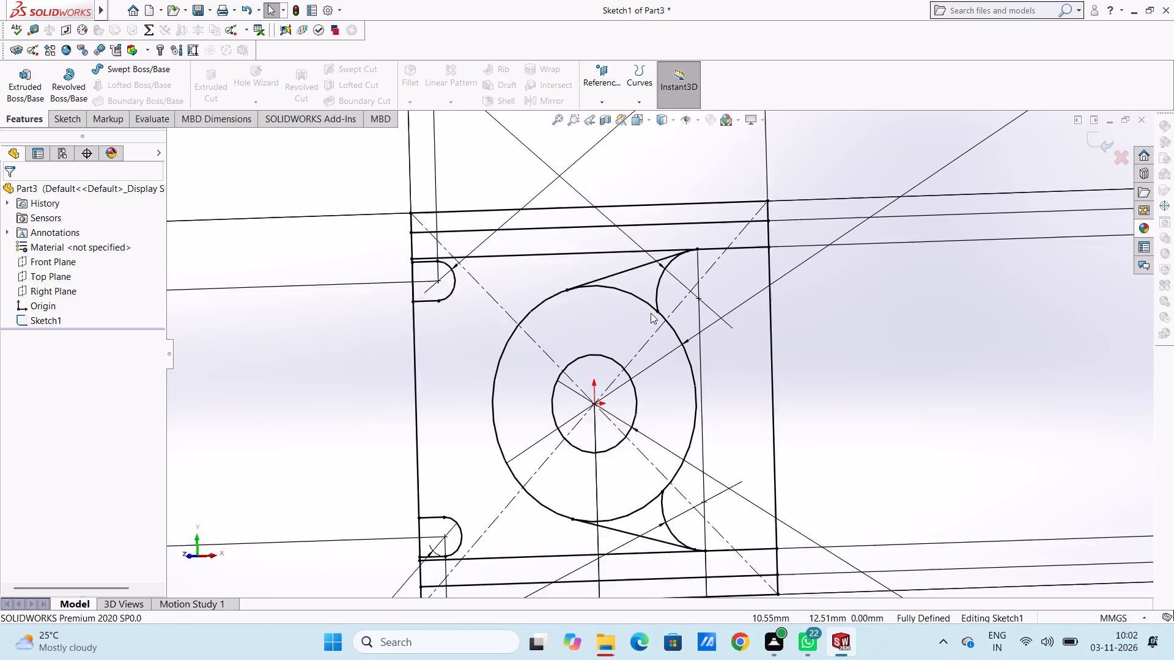
pyautogui.scroll(1, 651, 313)
pyautogui.moveTo(648, 326); pyautogui.dragTo(738, 324, button='middle')
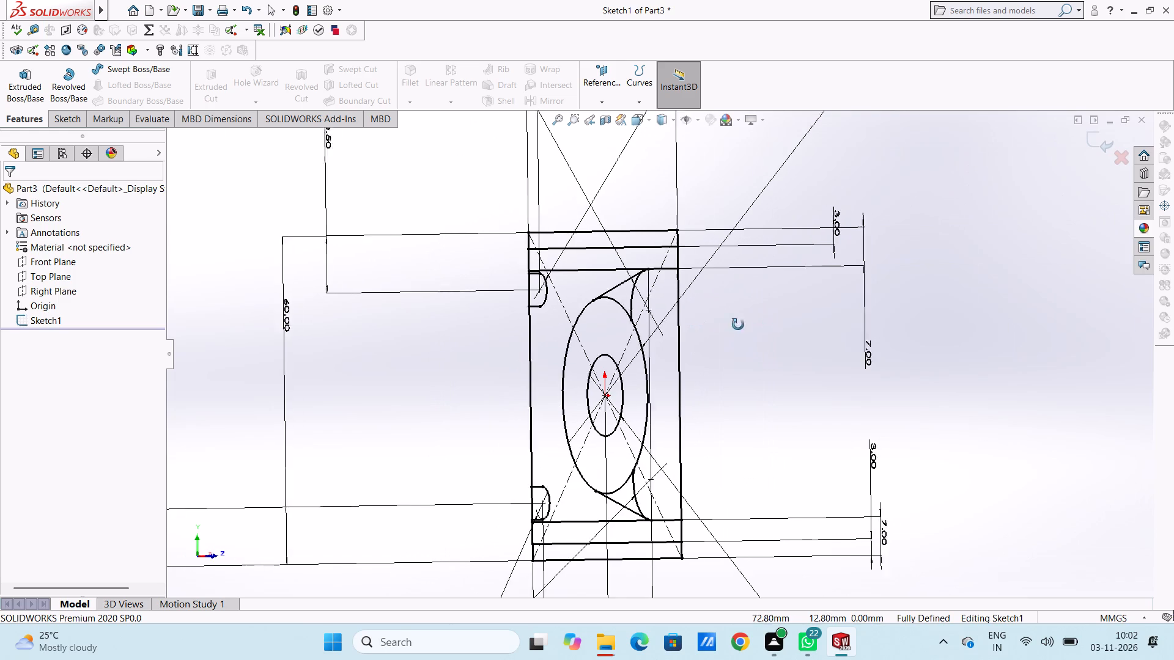
pyautogui.moveTo(738, 324); pyautogui.dragTo(664, 334, button='middle')
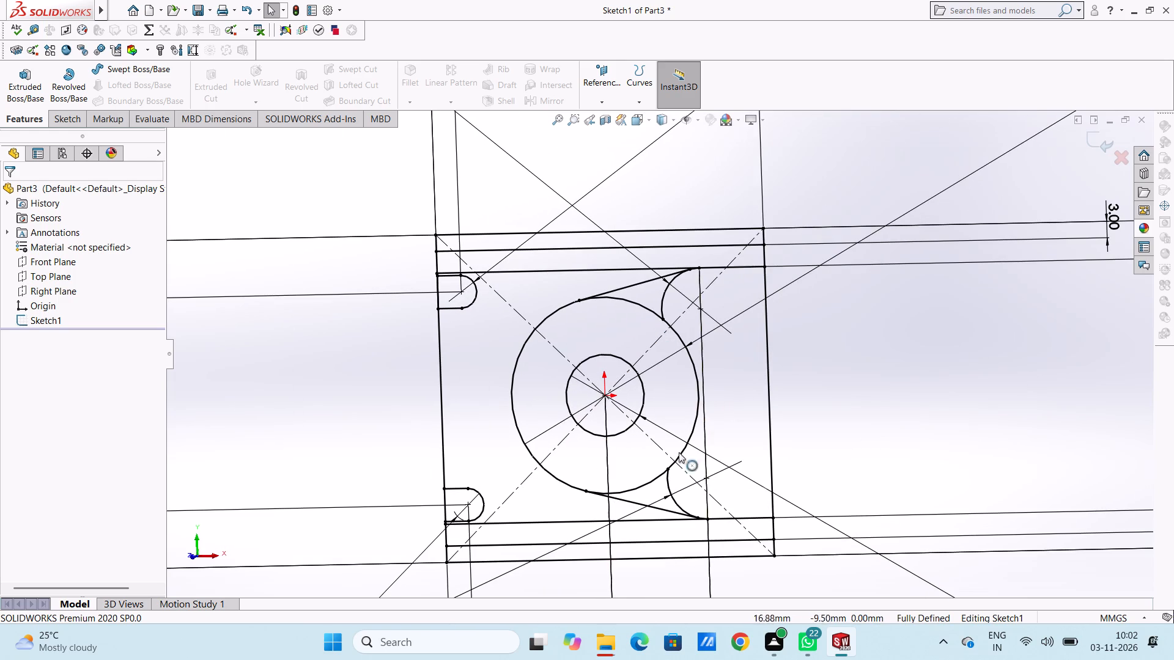
pyautogui.scroll(4, 675, 453)
pyautogui.scroll(-6, 661, 459)
pyautogui.scroll(6, 665, 294)
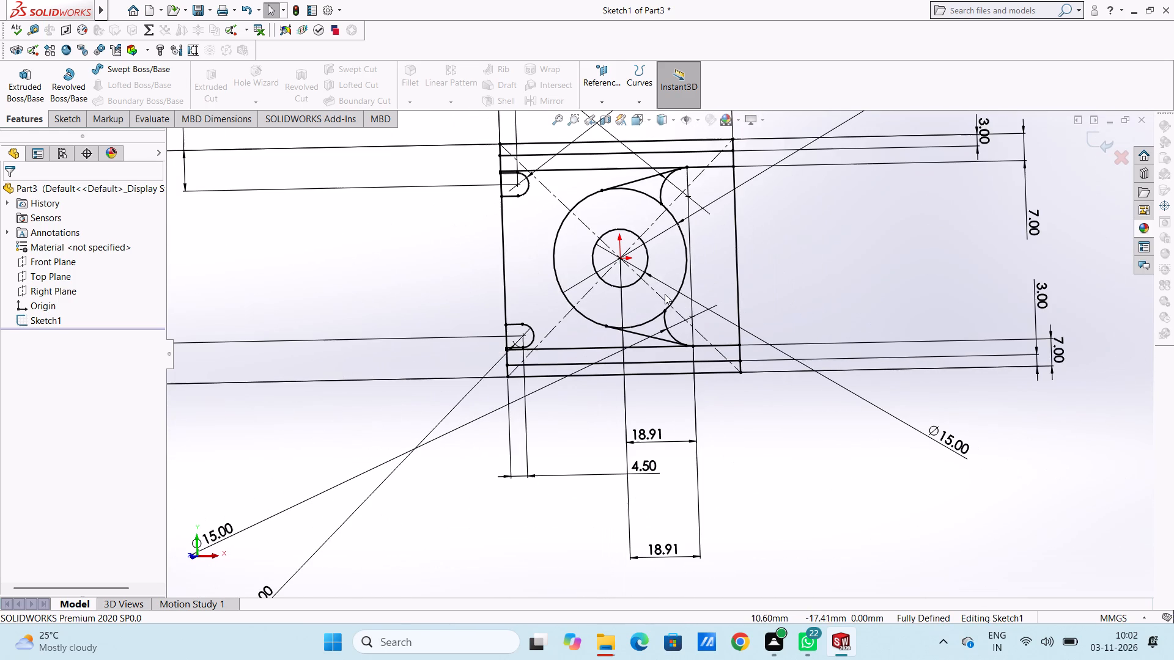
pyautogui.moveTo(683, 241); pyautogui.dragTo(703, 240, button='middle')
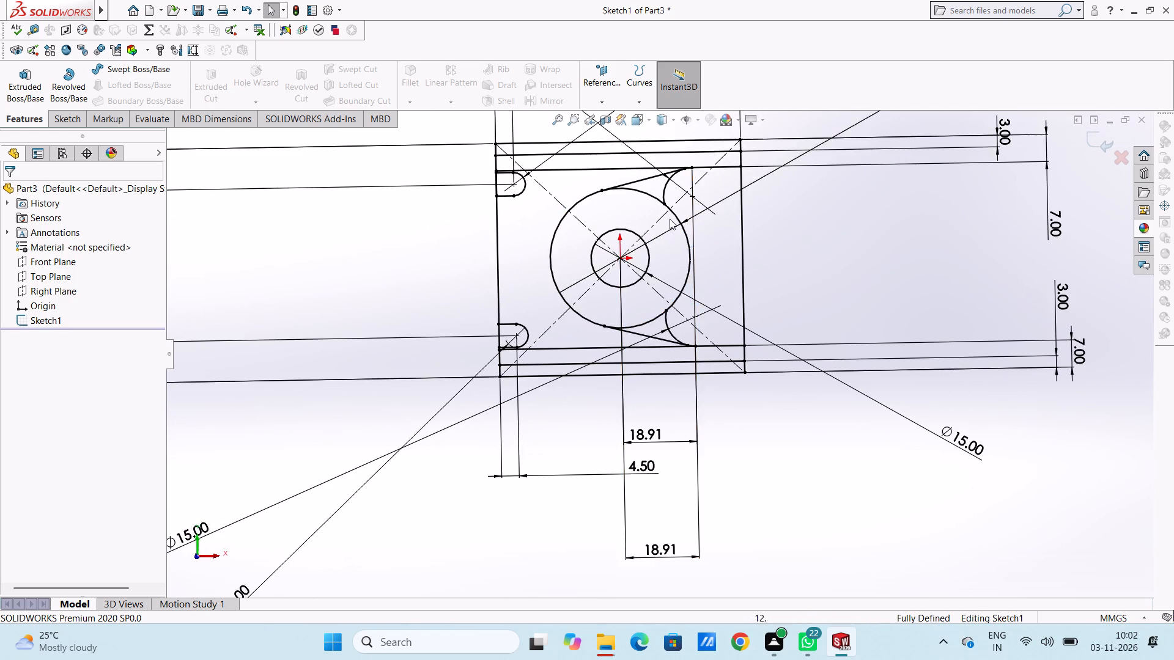
pyautogui.scroll(-2, 666, 217)
pyautogui.scroll(4, 659, 215)
pyautogui.scroll(-2, 651, 313)
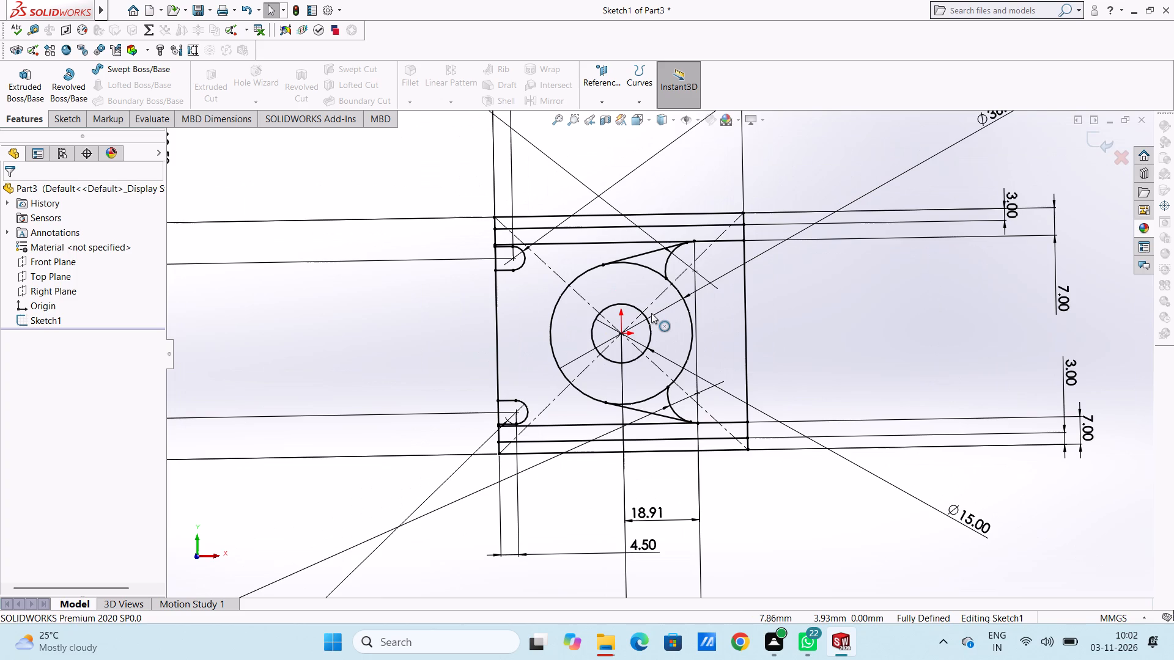
pyautogui.scroll(-2, 638, 298)
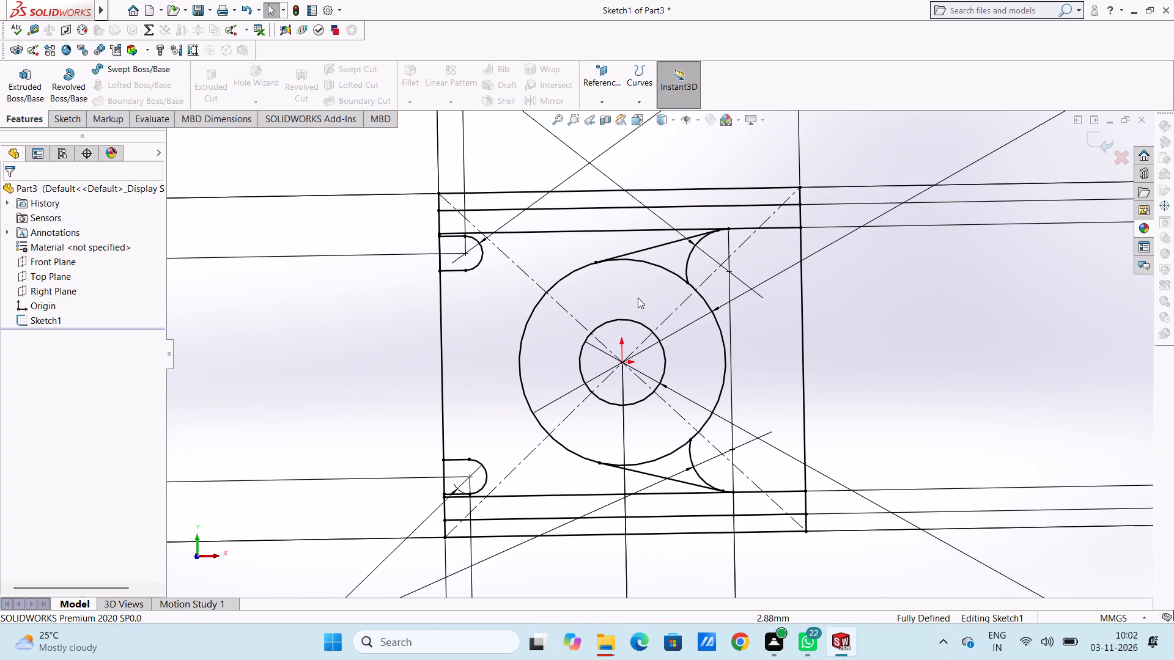
pyautogui.moveTo(637, 296); pyautogui.dragTo(802, 287, button='middle')
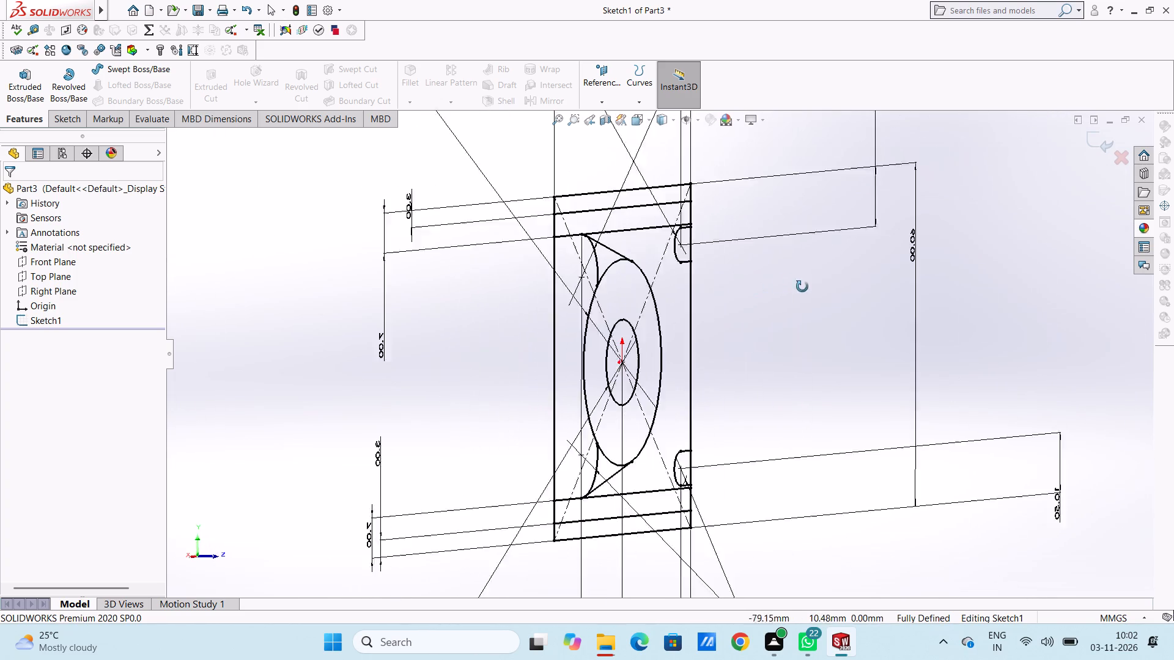
pyautogui.moveTo(802, 287); pyautogui.dragTo(619, 318, button='middle')
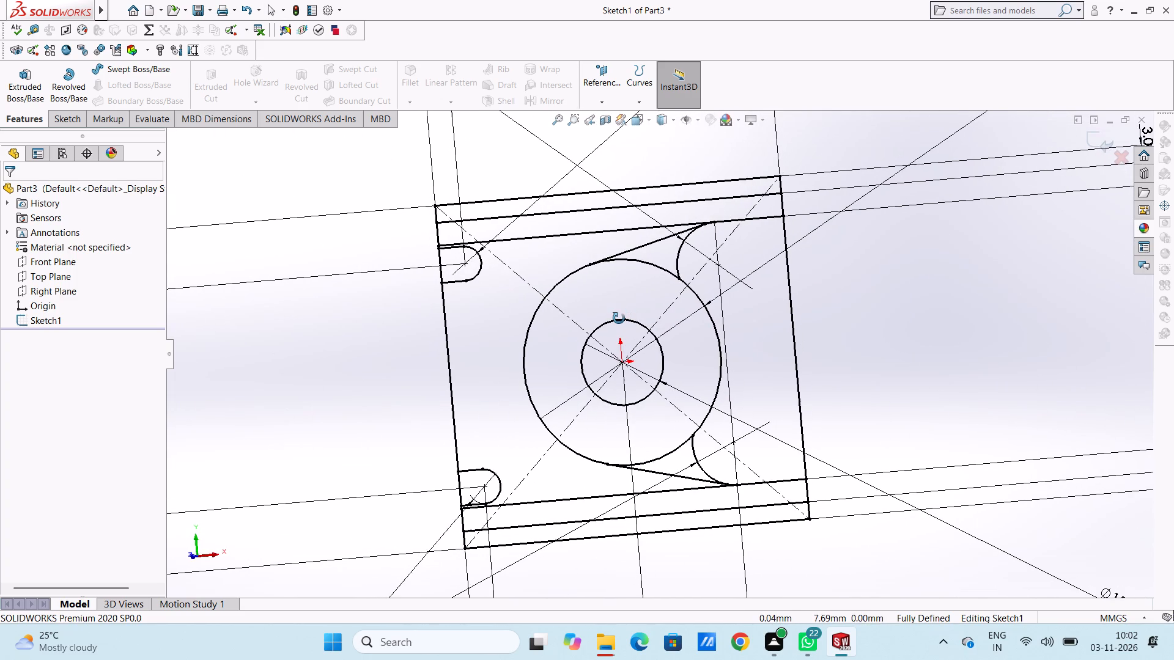
pyautogui.moveTo(619, 318); pyautogui.dragTo(612, 297, button='middle')
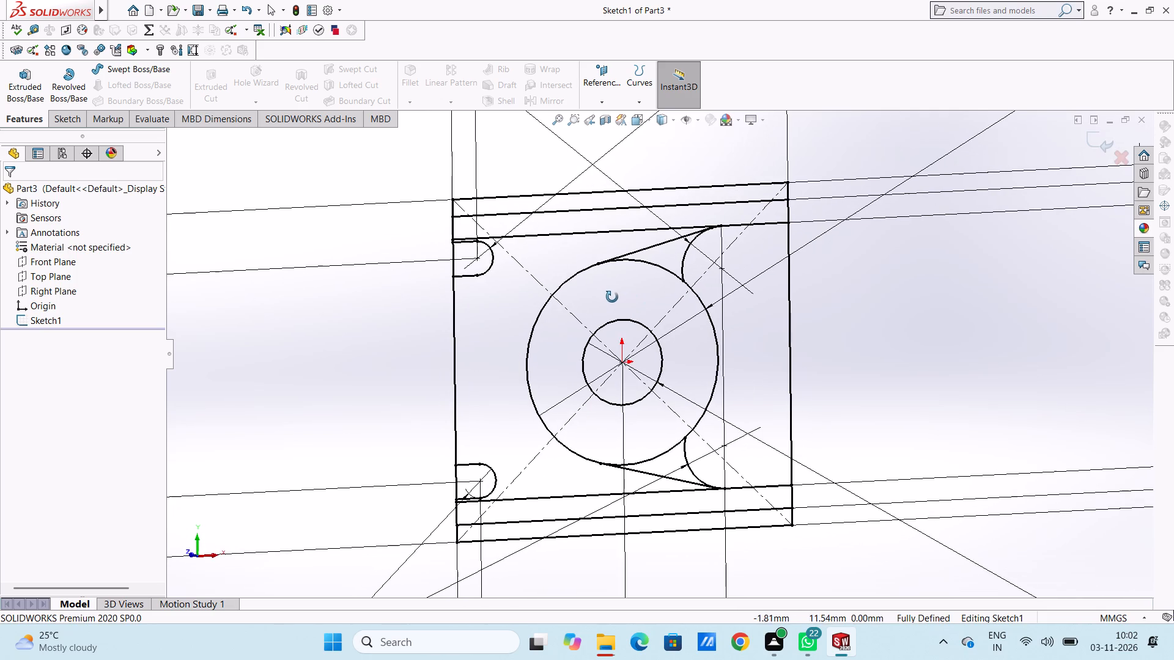
pyautogui.moveTo(612, 297); pyautogui.dragTo(612, 298, button='middle')
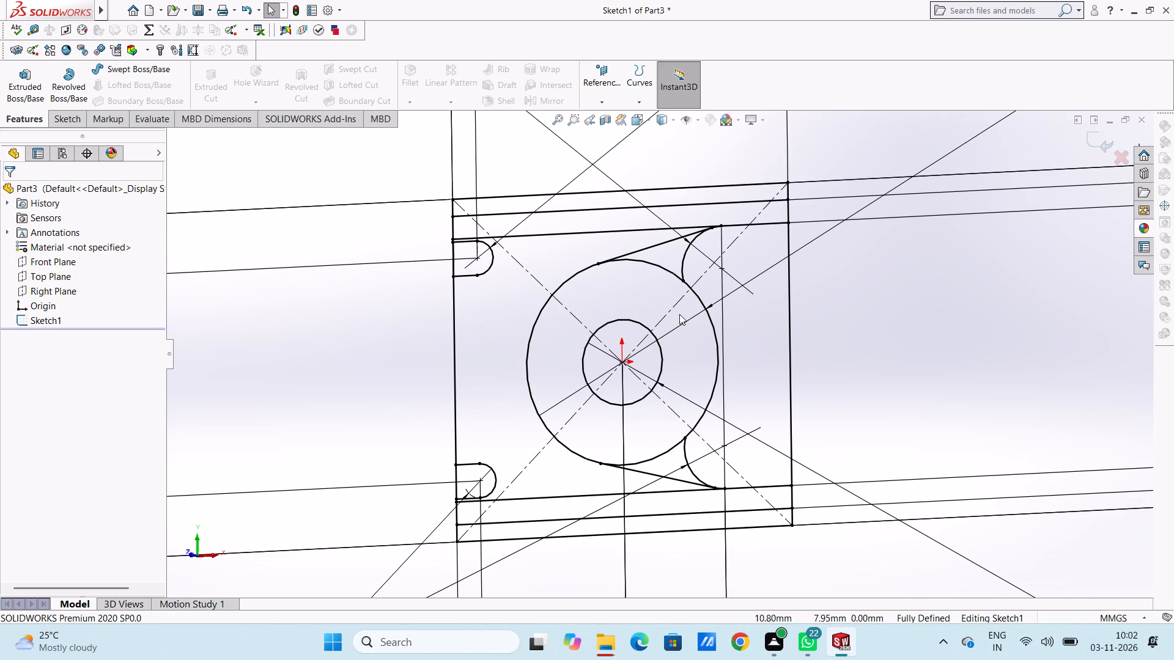
pyautogui.scroll(-3, 748, 314)
pyautogui.moveTo(738, 229); pyautogui.dragTo(752, 245, button='middle')
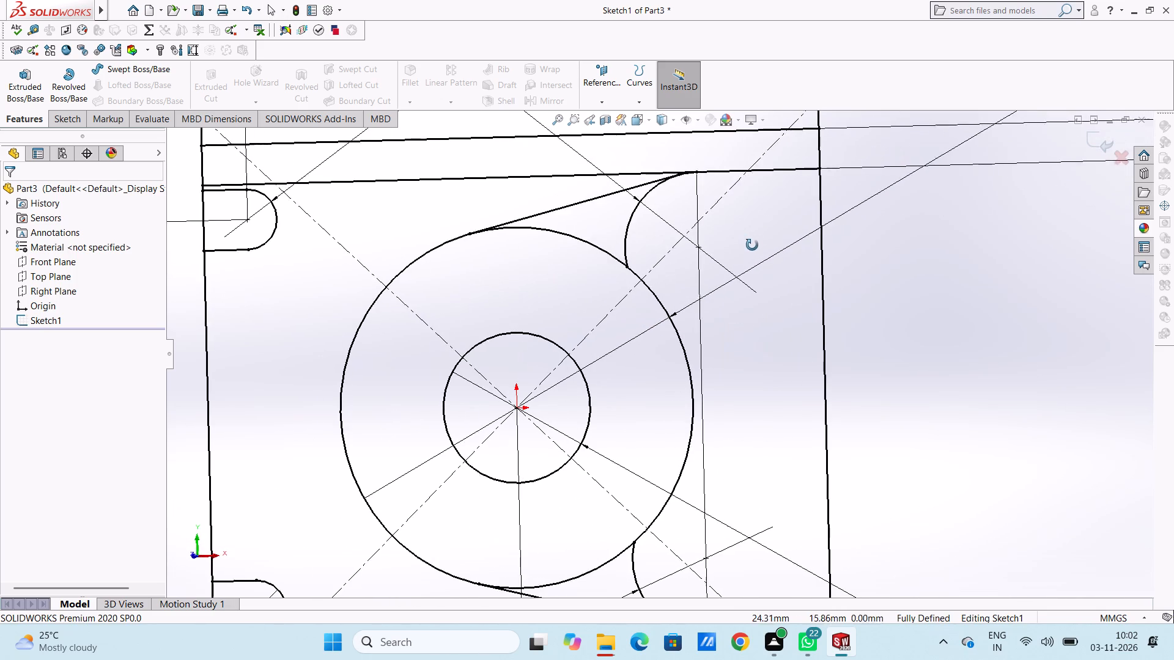
pyautogui.moveTo(752, 245); pyautogui.dragTo(759, 257, button='middle')
pyautogui.scroll(-7, 704, 179)
pyautogui.scroll(-4, 609, 284)
pyautogui.scroll(4, 599, 279)
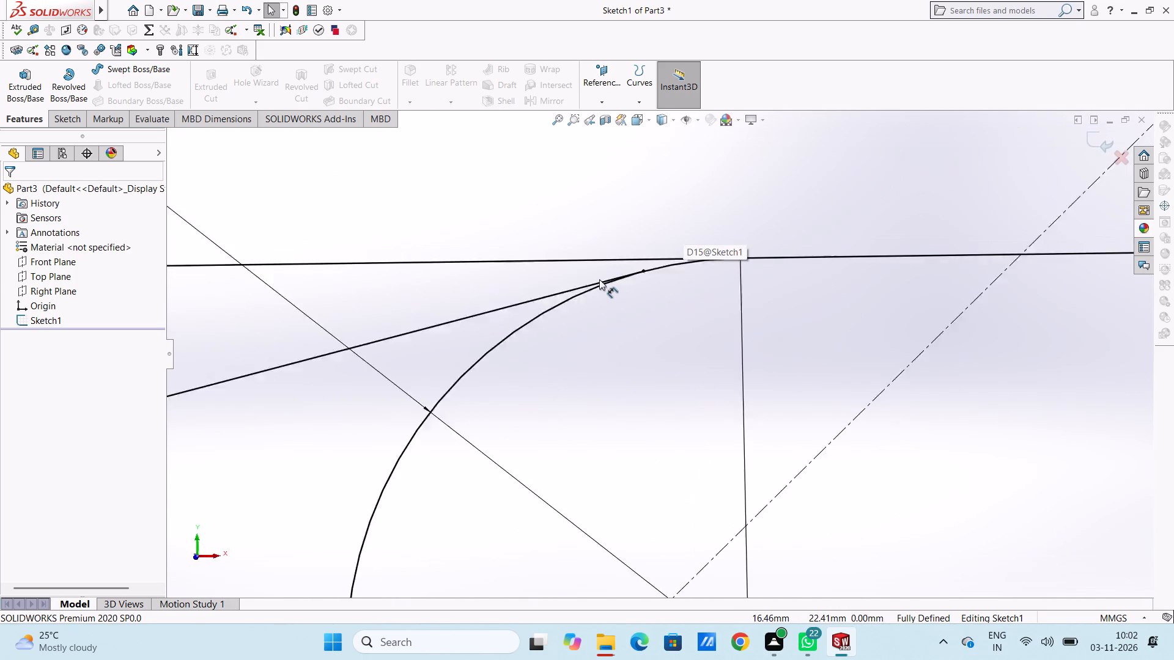
pyautogui.scroll(19, 599, 279)
pyautogui.scroll(4, 558, 420)
pyautogui.scroll(-3, 557, 434)
pyautogui.moveTo(561, 412); pyautogui.dragTo(547, 375, button='middle')
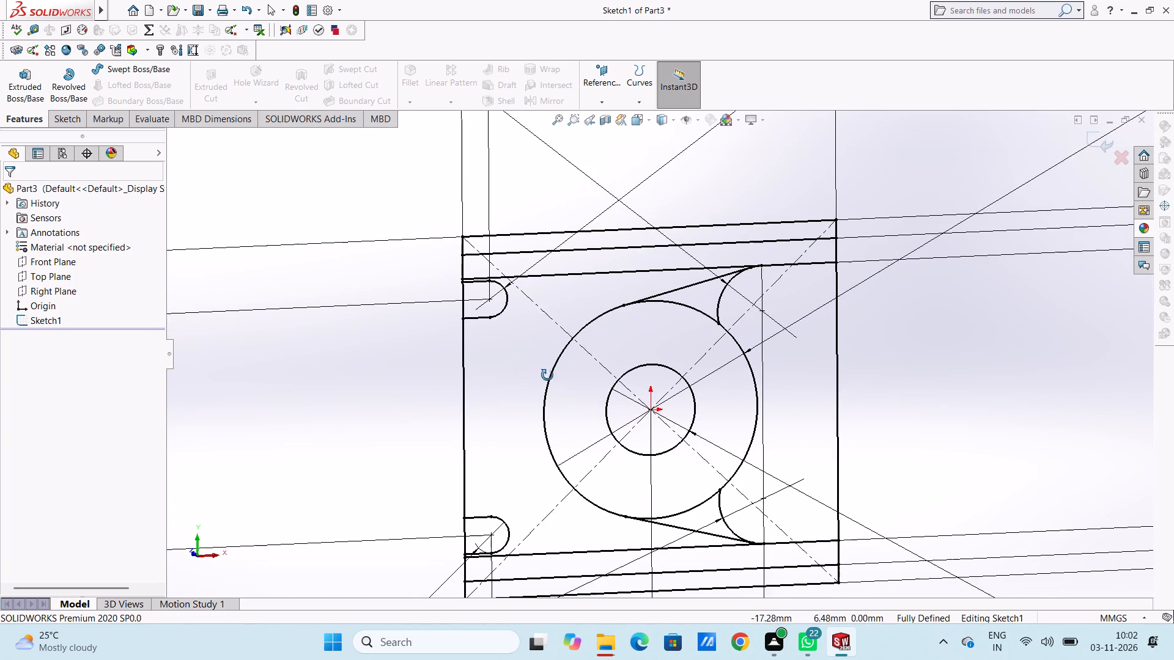
pyautogui.moveTo(547, 375); pyautogui.dragTo(572, 394, button='middle')
pyautogui.scroll(-1, 478, 296)
pyautogui.moveTo(537, 328); pyautogui.dragTo(532, 335, button='middle')
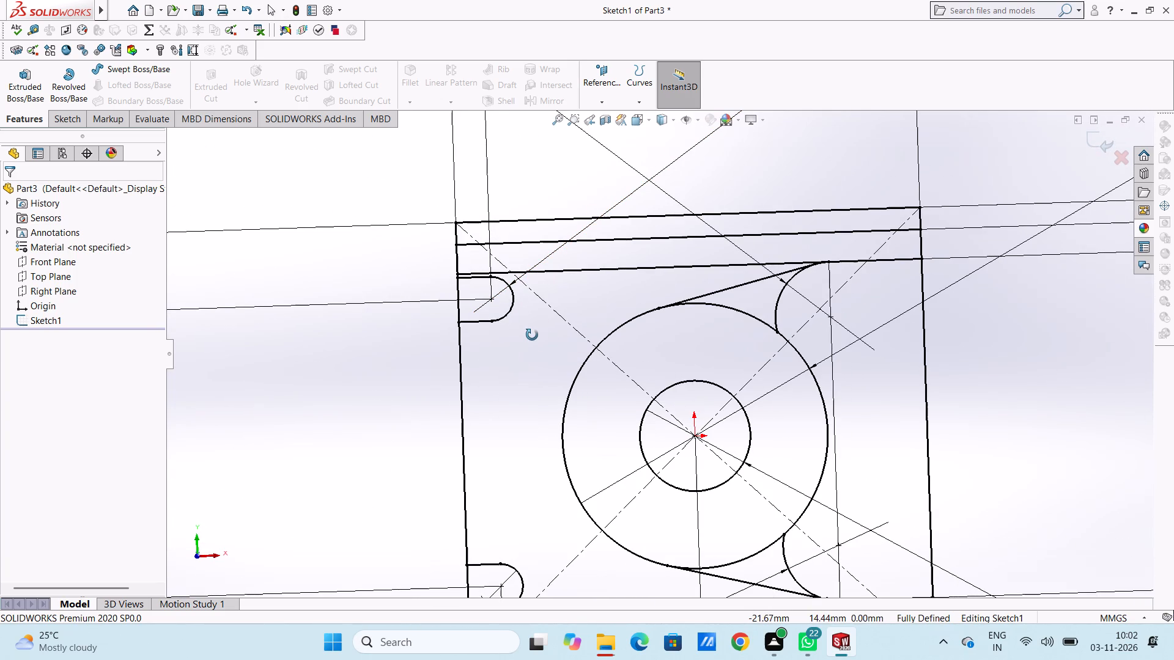
pyautogui.moveTo(532, 335); pyautogui.dragTo(528, 335, button='middle')
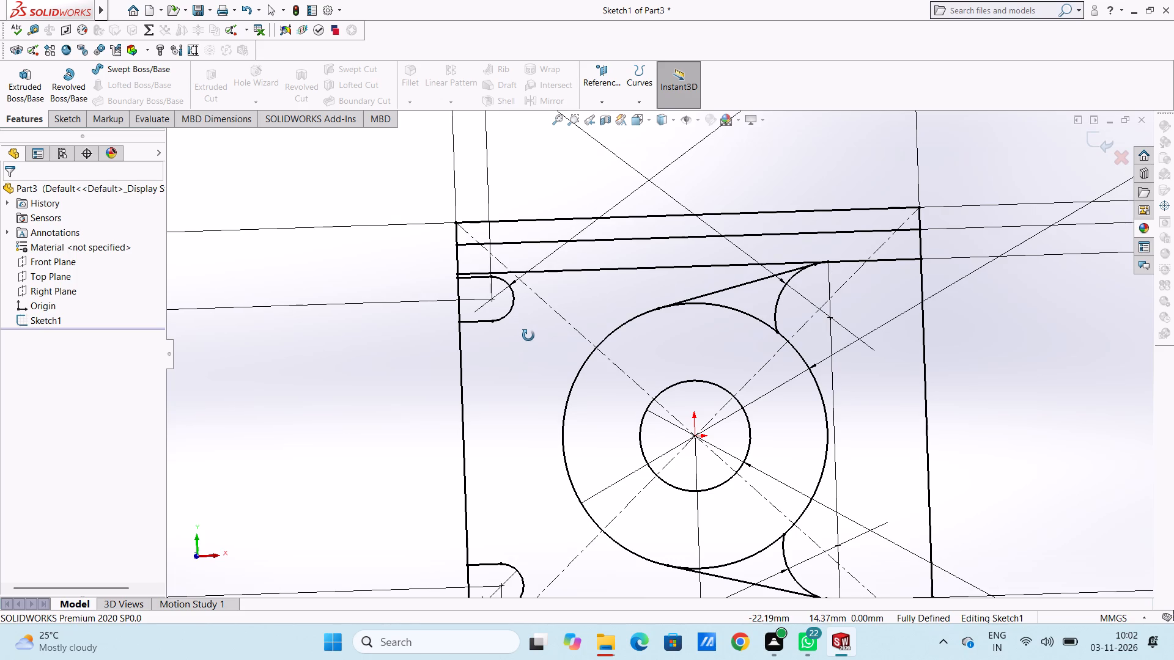
pyautogui.moveTo(528, 335); pyautogui.dragTo(533, 335, button='middle')
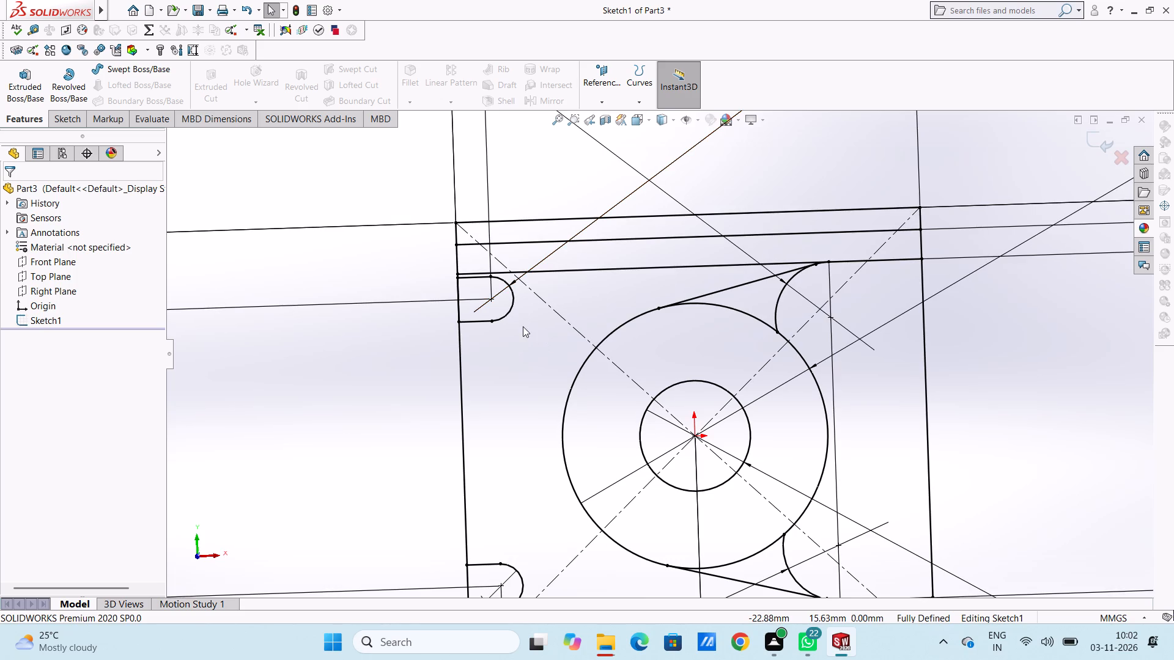
# Trim the upper inner line, 7 mm below the rectangle's upper edge, from the slot-side edge to the small arc's endpoint.
pyautogui.click(62, 117)
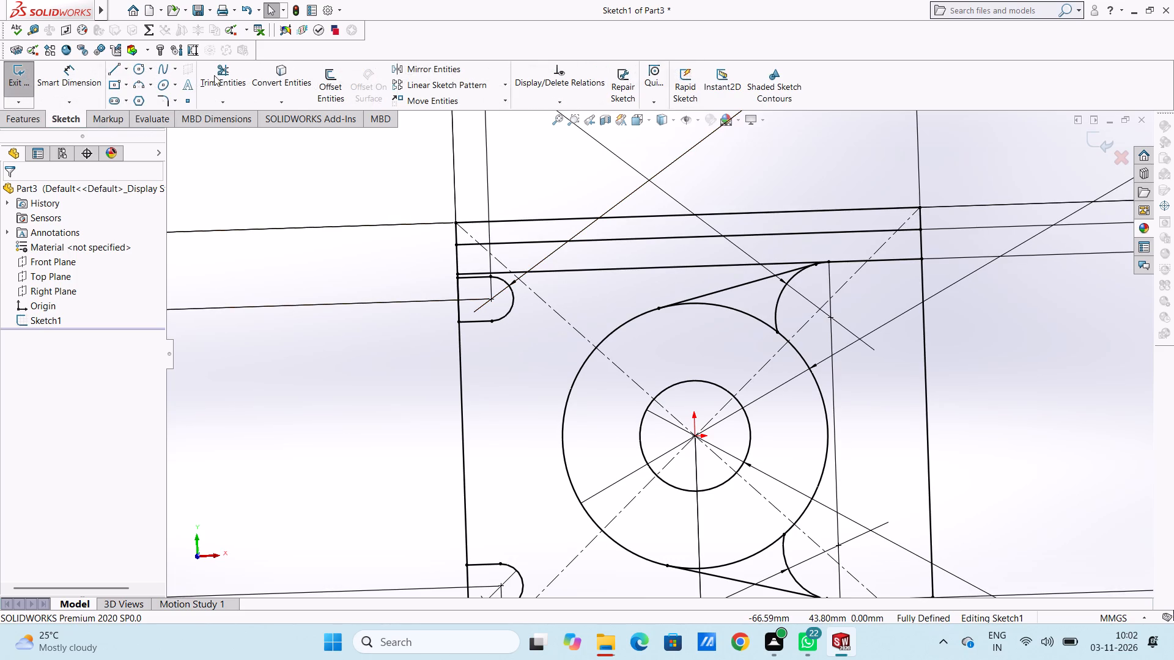
pyautogui.click(222, 72)
pyautogui.scroll(-5, 553, 286)
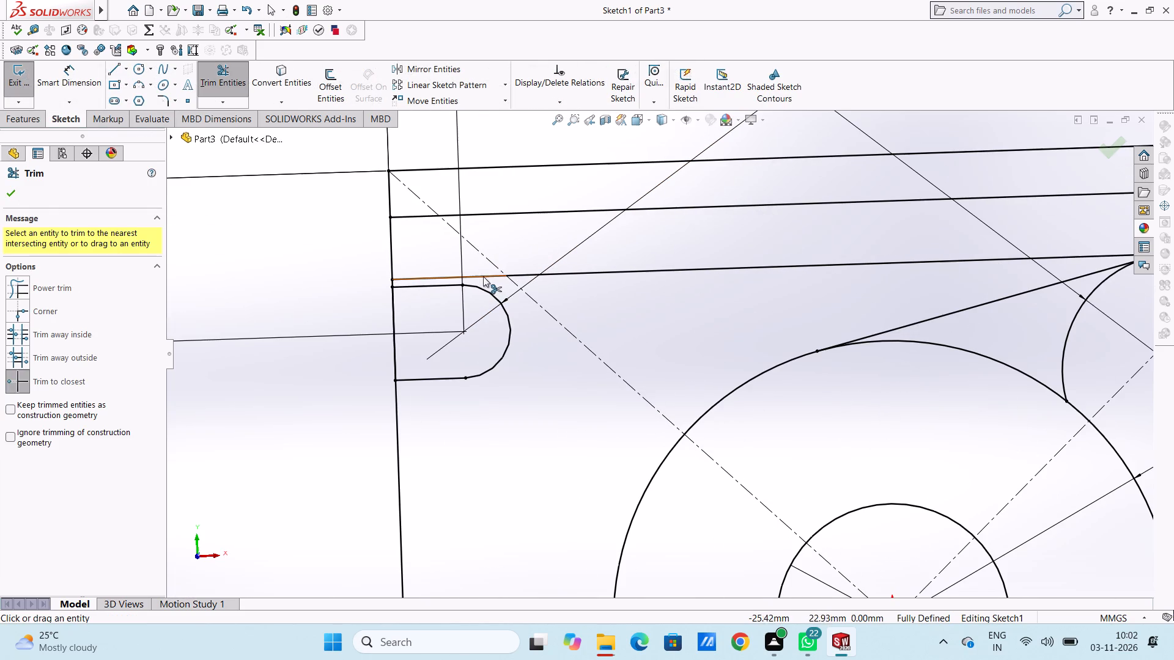
pyautogui.click(479, 276)
pyautogui.click(531, 274)
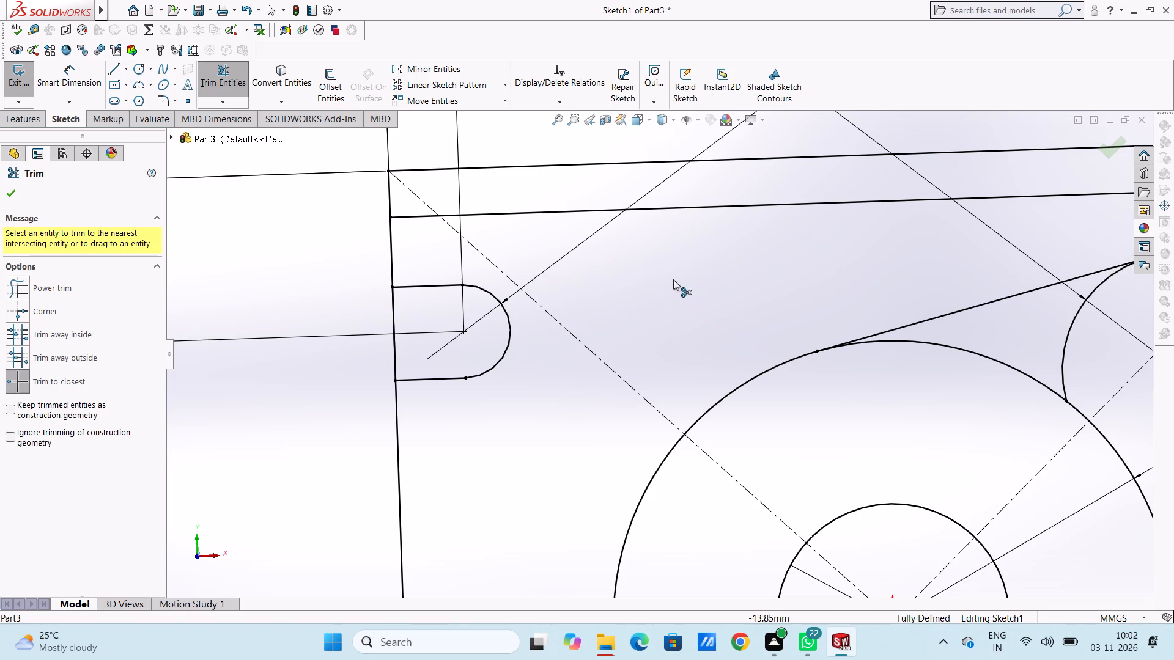
# Trim the lower inner line, 7 mm above the rectangle's lower edge, from the slot-side edge to the small arc's endpoint, and finish trimming.
pyautogui.scroll(5, 643, 258)
pyautogui.scroll(4, 676, 351)
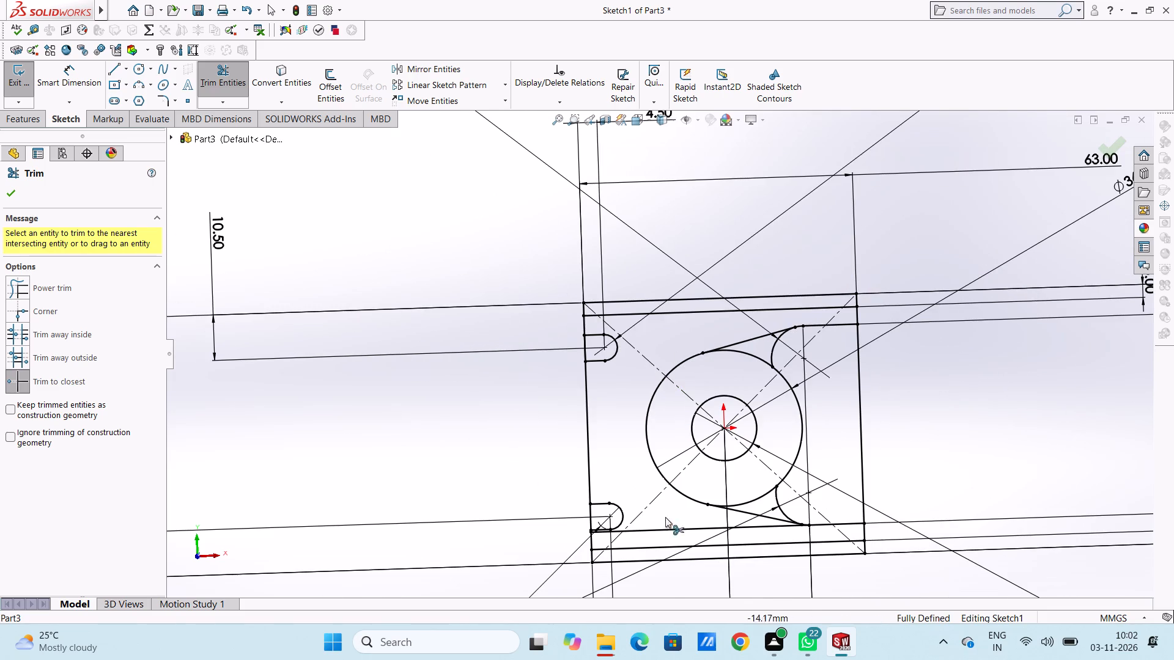
pyautogui.scroll(-5, 668, 545)
pyautogui.scroll(-5, 603, 493)
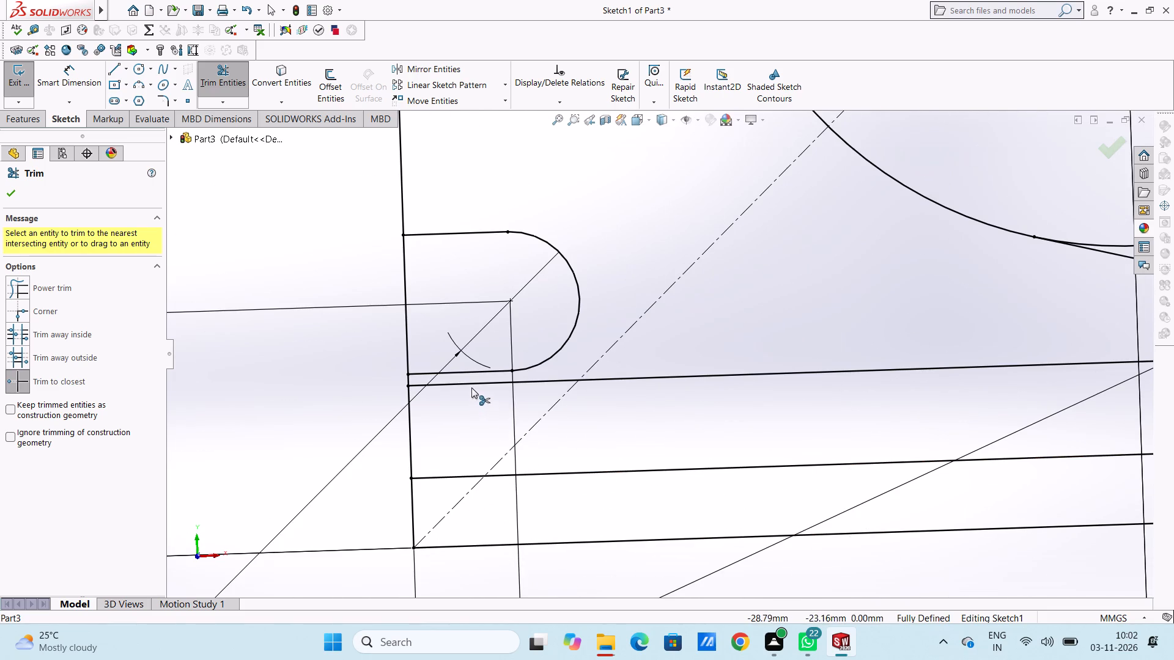
pyautogui.click(471, 387)
pyautogui.click(656, 376)
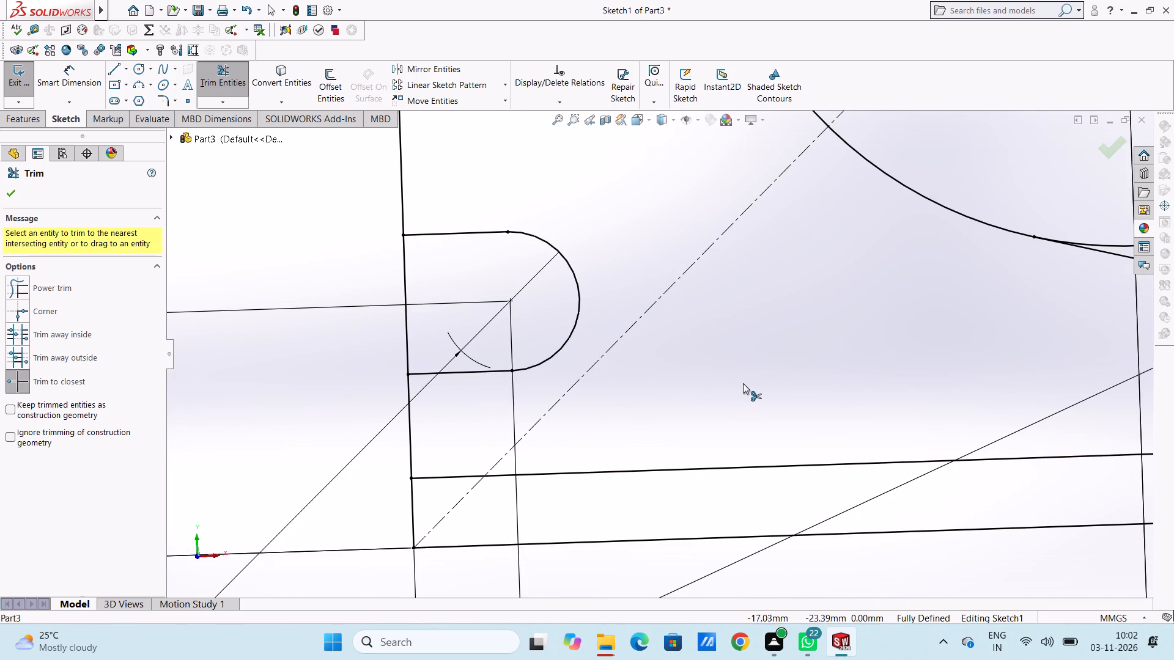
pyautogui.scroll(9, 742, 384)
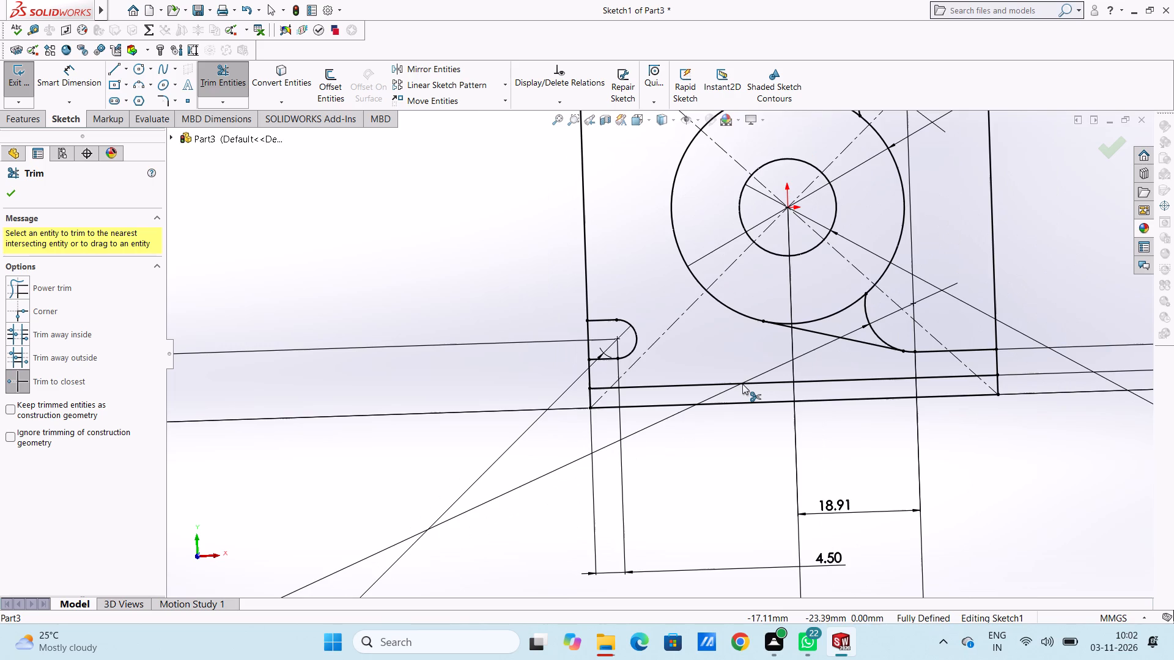
pyautogui.scroll(4, 742, 384)
pyautogui.scroll(-4, 735, 267)
pyautogui.moveTo(701, 263); pyautogui.dragTo(692, 281, button='middle')
pyautogui.click(13, 196)
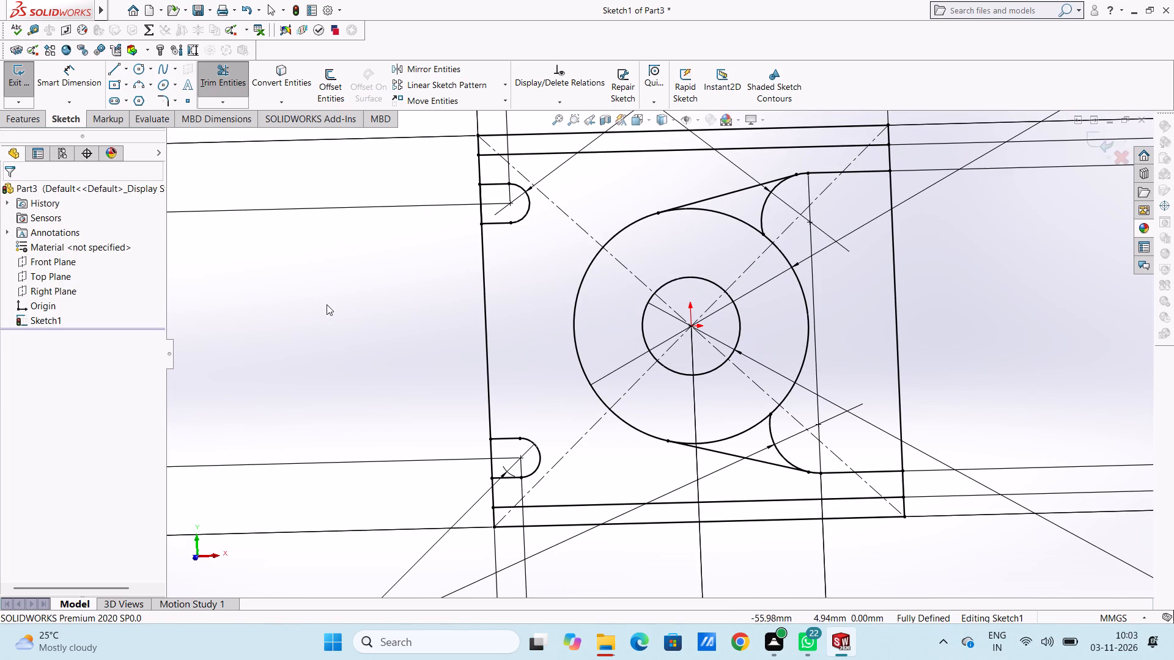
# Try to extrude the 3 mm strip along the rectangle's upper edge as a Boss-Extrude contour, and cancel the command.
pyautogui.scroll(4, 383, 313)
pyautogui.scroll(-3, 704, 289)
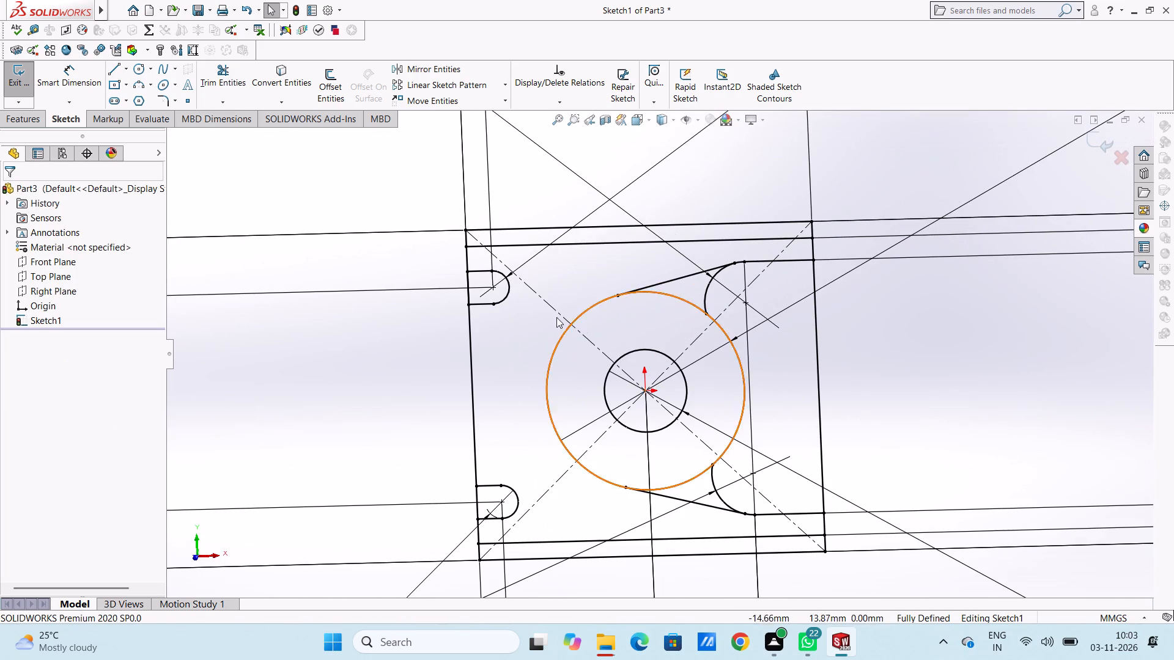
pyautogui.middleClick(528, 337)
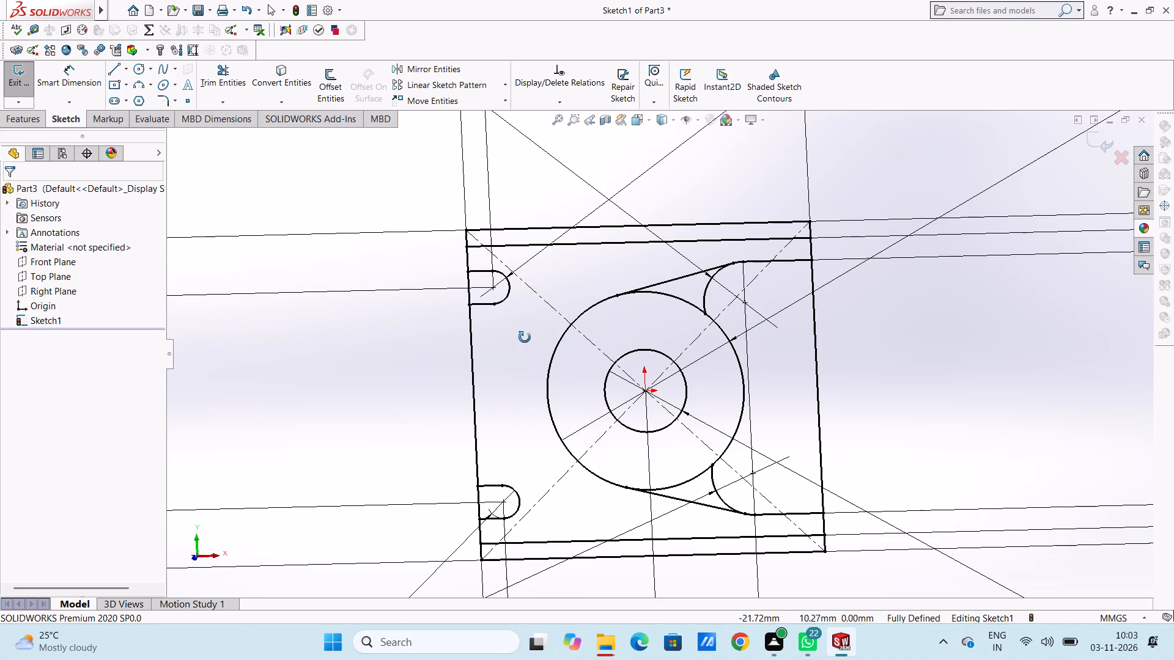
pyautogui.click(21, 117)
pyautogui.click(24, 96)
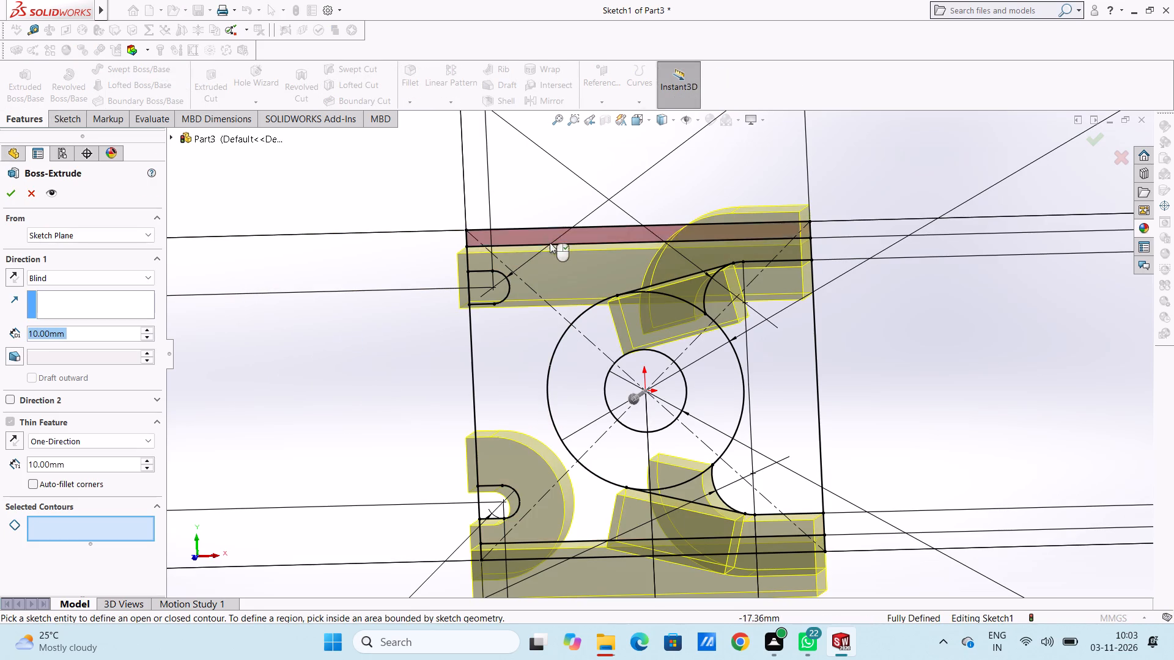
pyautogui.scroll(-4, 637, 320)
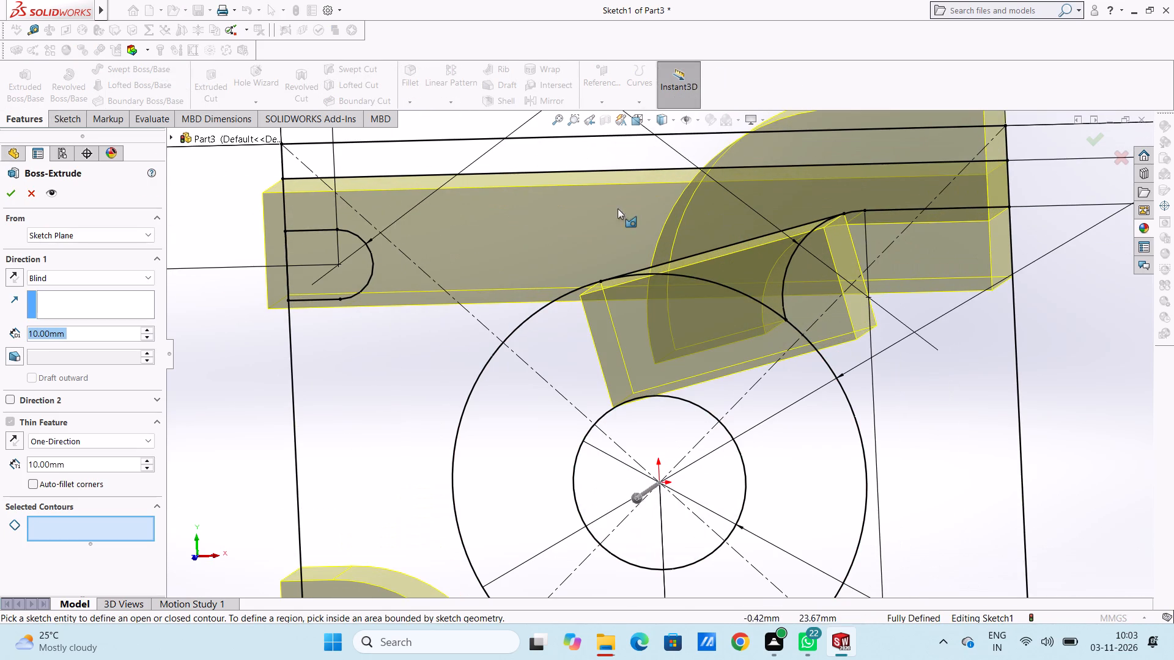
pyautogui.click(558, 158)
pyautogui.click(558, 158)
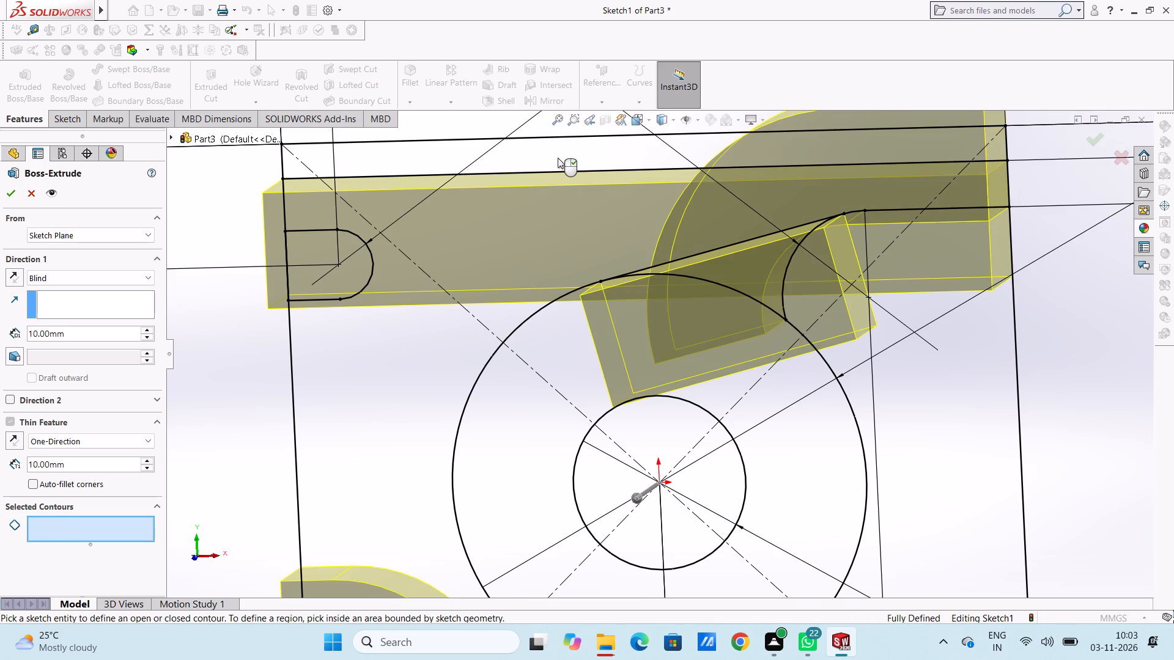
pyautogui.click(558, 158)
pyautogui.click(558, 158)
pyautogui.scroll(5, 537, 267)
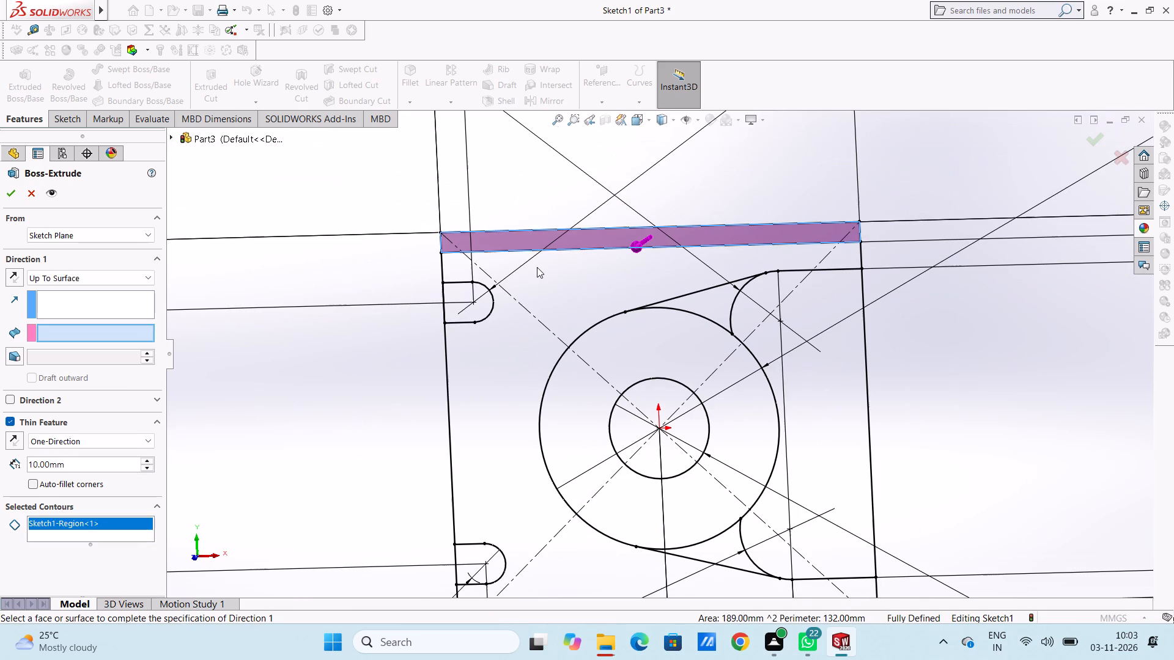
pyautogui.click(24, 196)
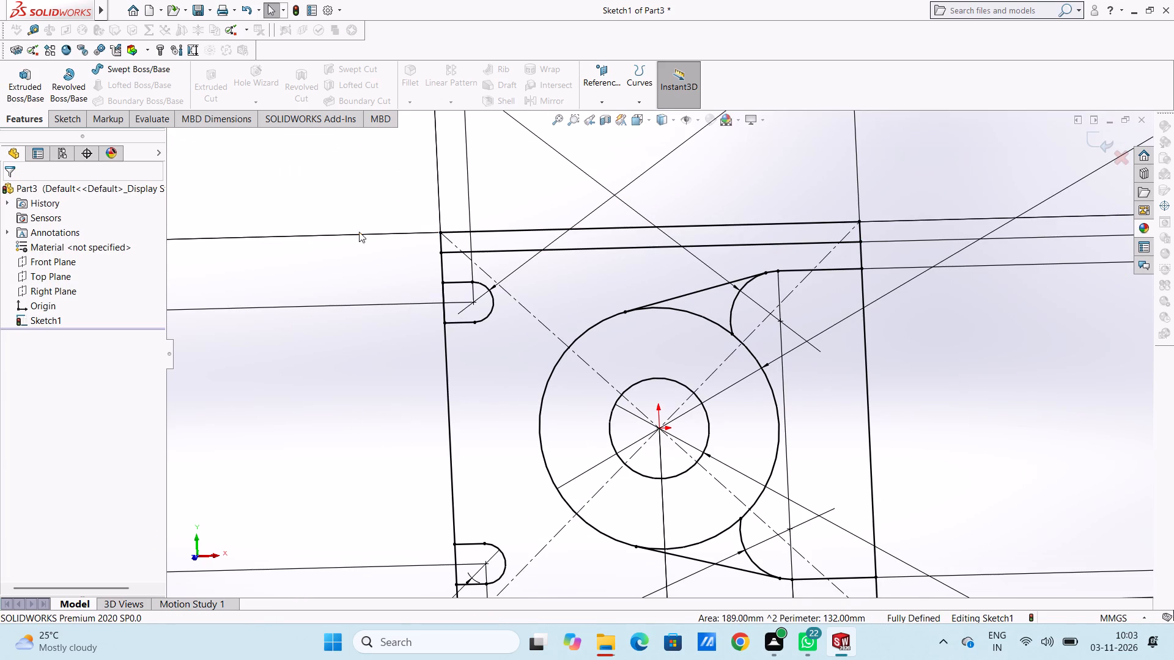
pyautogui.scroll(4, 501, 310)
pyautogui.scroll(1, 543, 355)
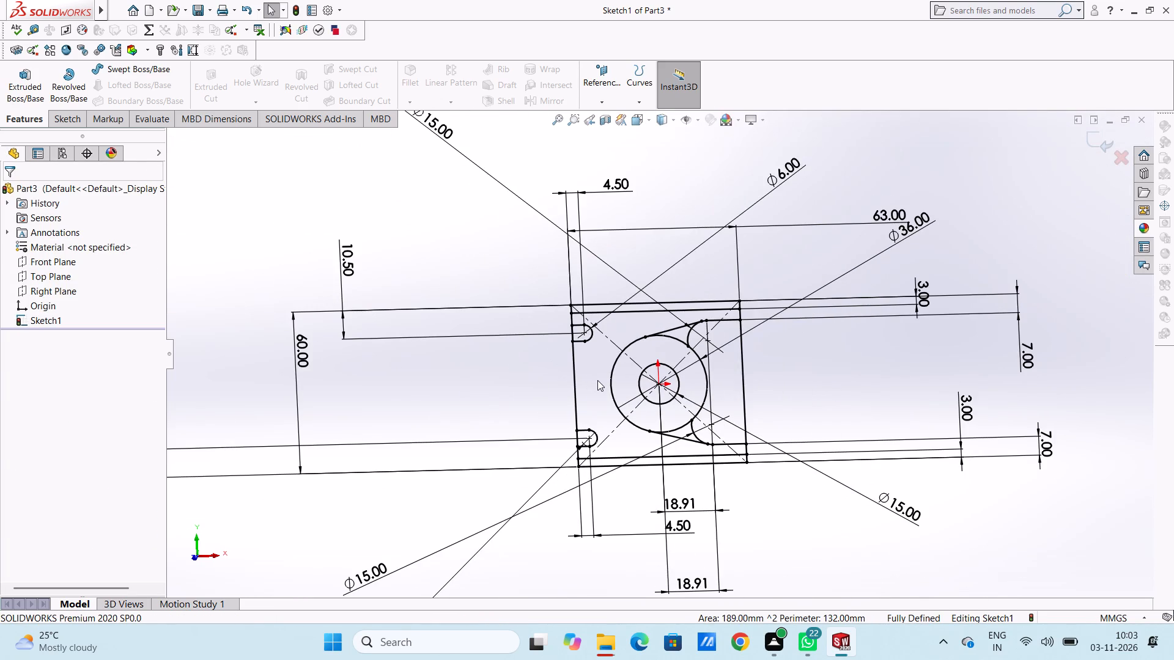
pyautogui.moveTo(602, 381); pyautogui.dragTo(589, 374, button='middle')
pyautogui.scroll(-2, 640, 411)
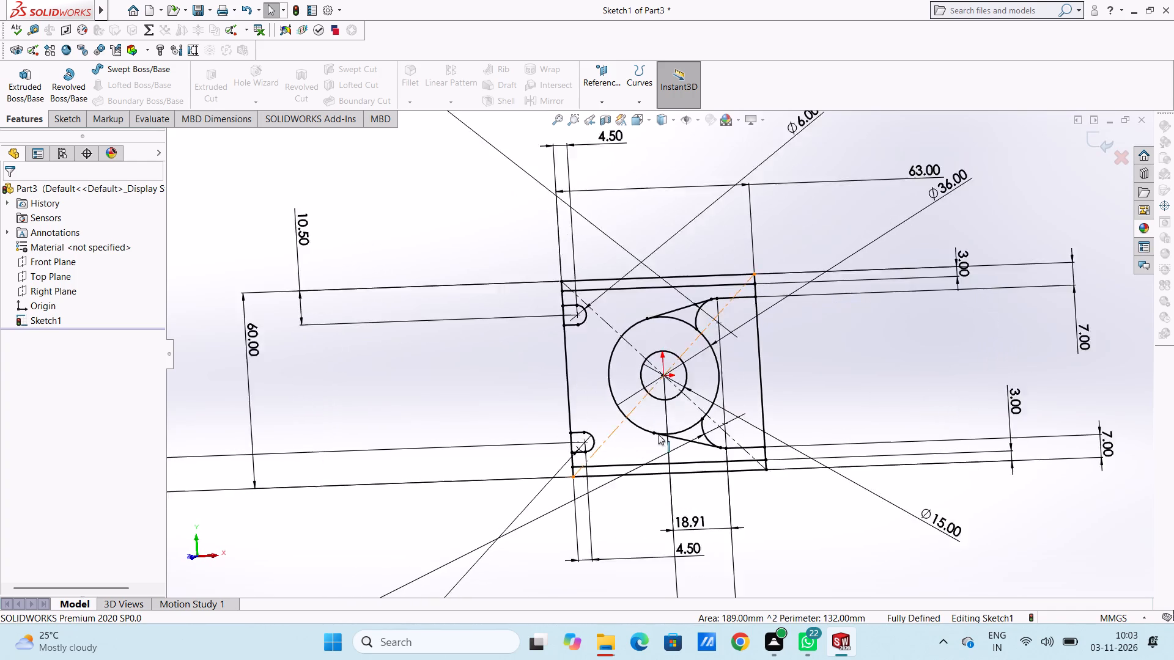
# Examine the sketch's slots, inner lines, circles and tangent arcs in the Front view.
pyautogui.scroll(-4, 658, 434)
pyautogui.scroll(8, 655, 448)
pyautogui.scroll(-2, 655, 448)
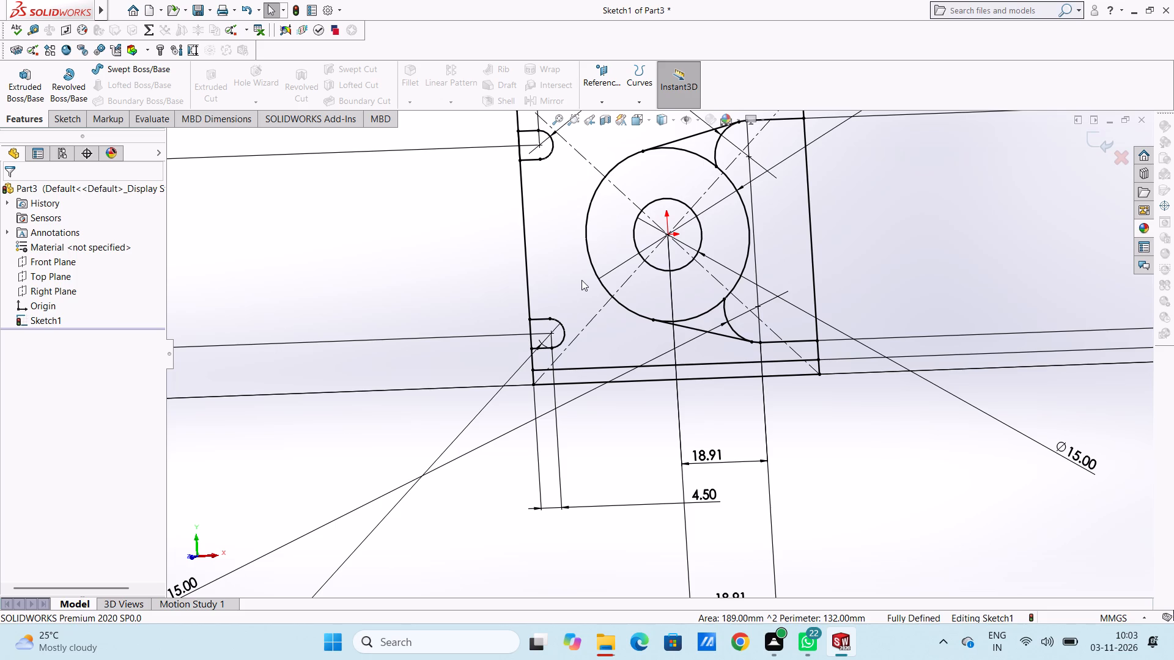
pyautogui.scroll(5, 578, 283)
pyautogui.scroll(-3, 683, 228)
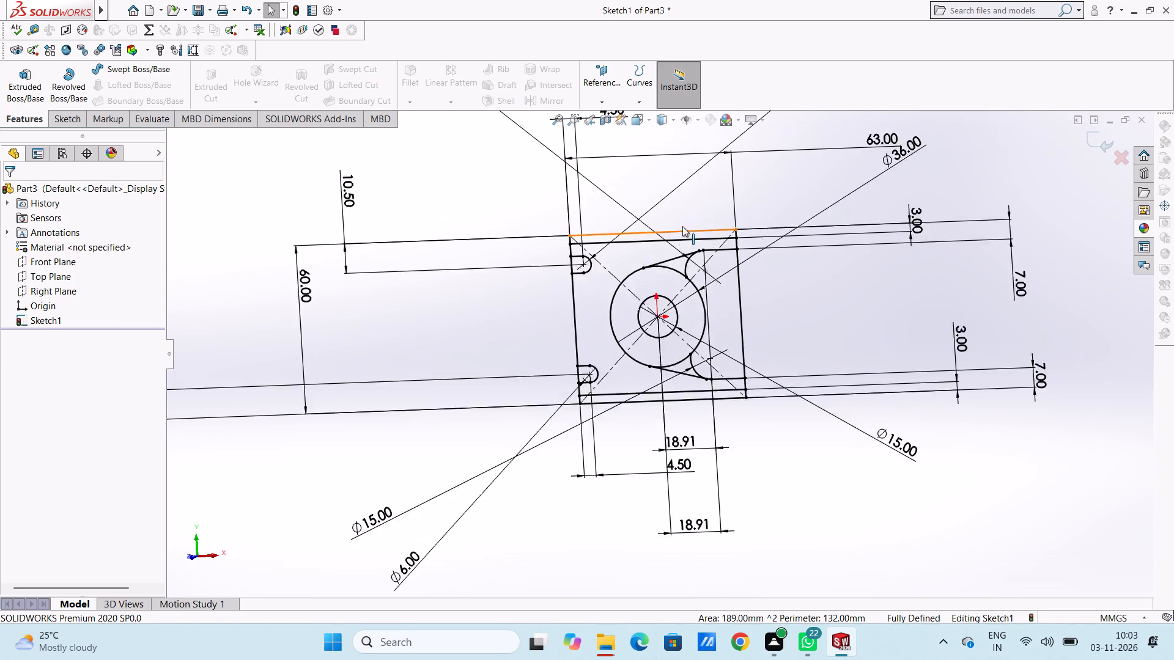
pyautogui.scroll(-2, 682, 226)
pyautogui.moveTo(626, 319); pyautogui.dragTo(643, 317, button='middle')
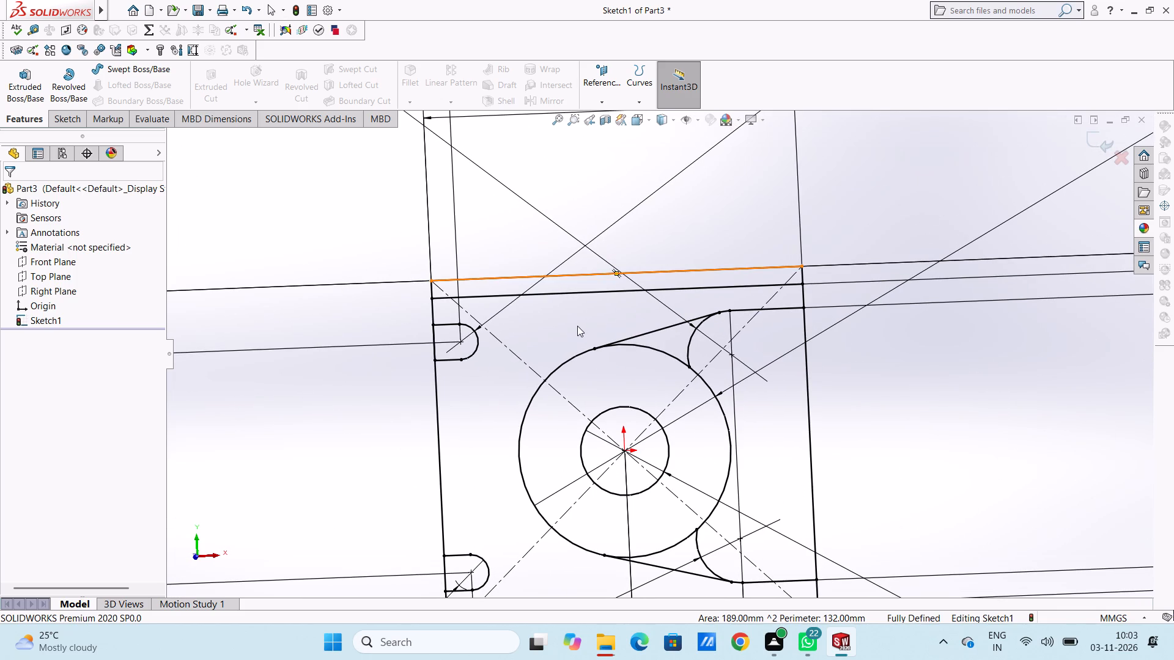
pyautogui.hotkey('ctrl', '5')
pyautogui.hotkey('ctrl', '1')
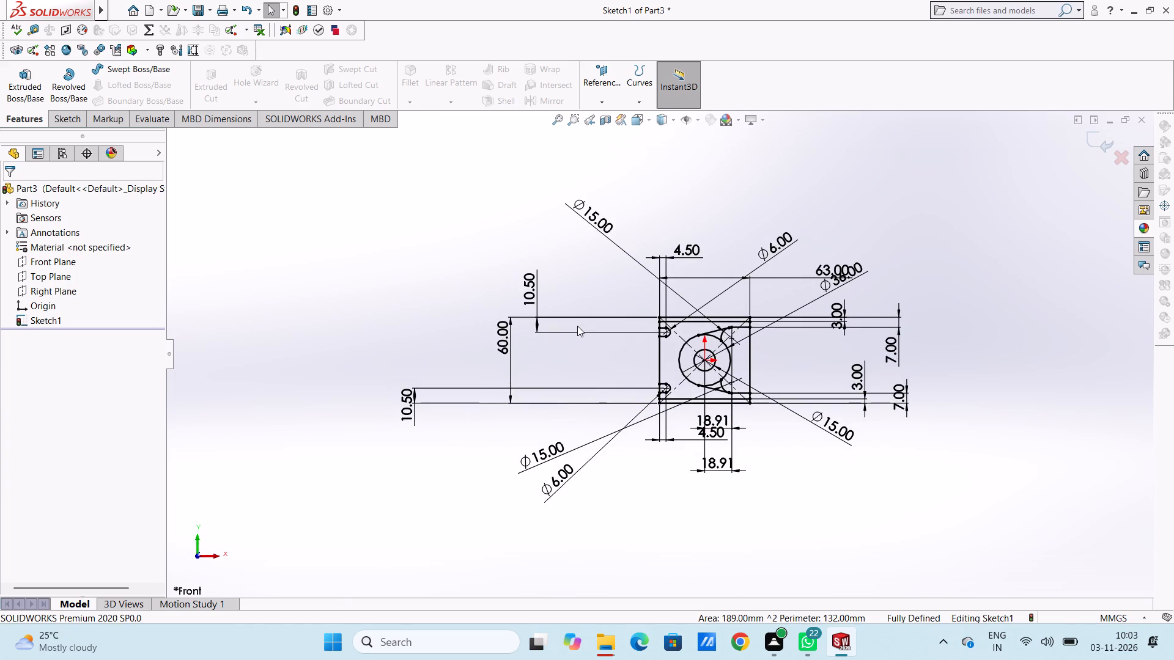
pyautogui.scroll(-5, 723, 341)
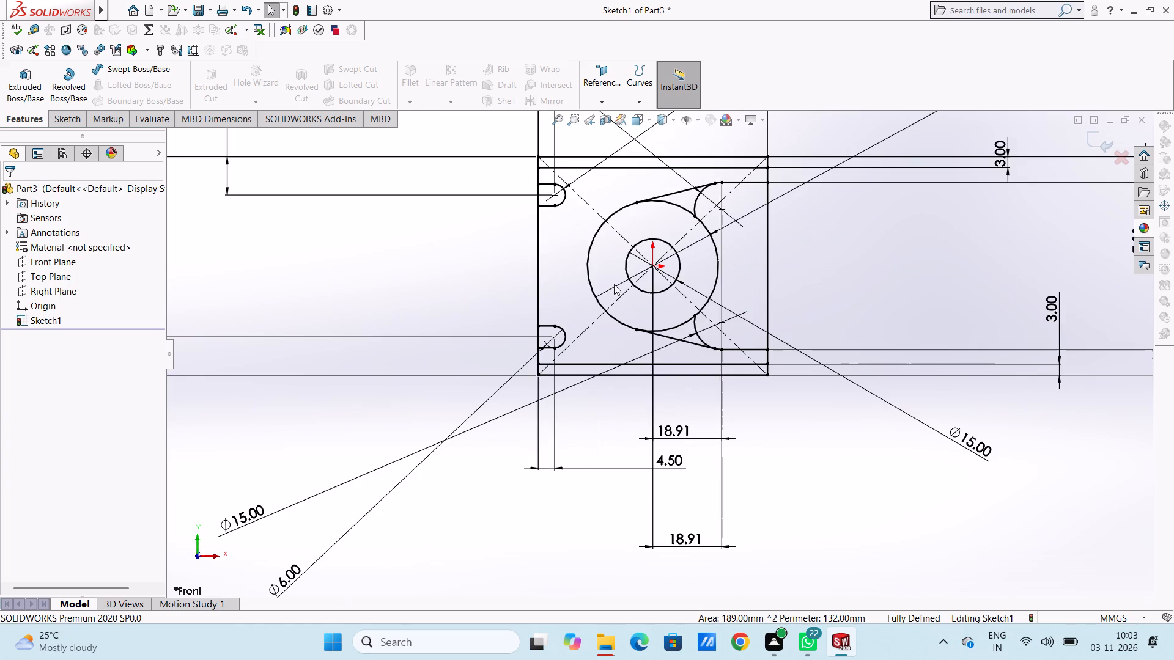
pyautogui.scroll(3, 601, 268)
pyautogui.scroll(-3, 624, 264)
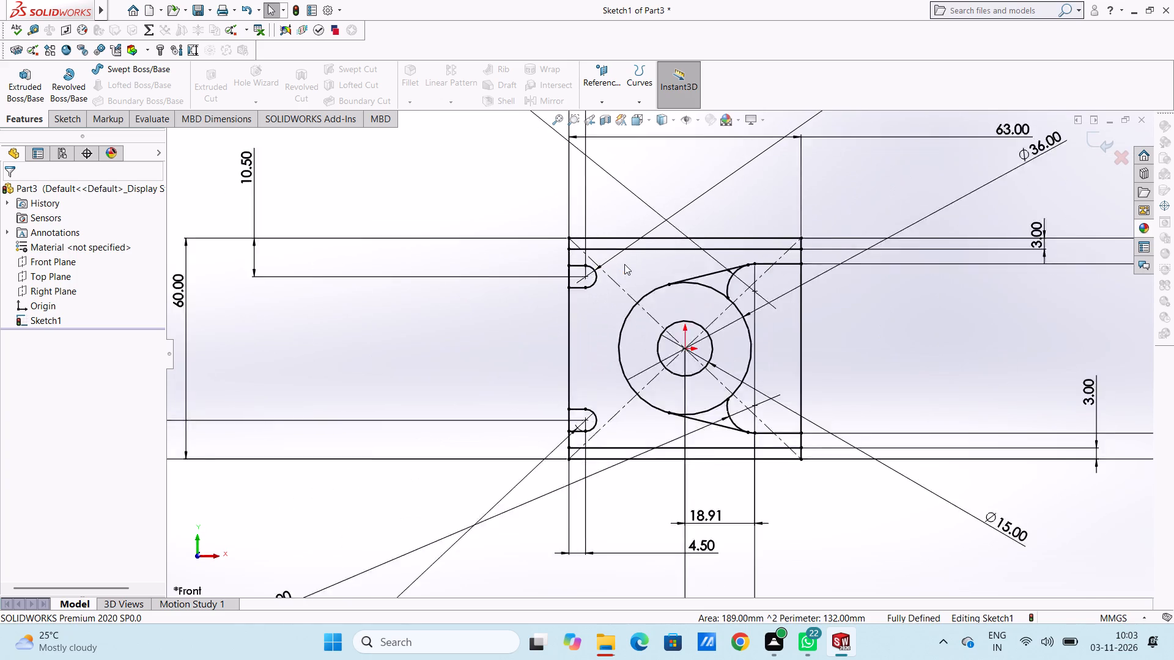
pyautogui.scroll(-1, 624, 264)
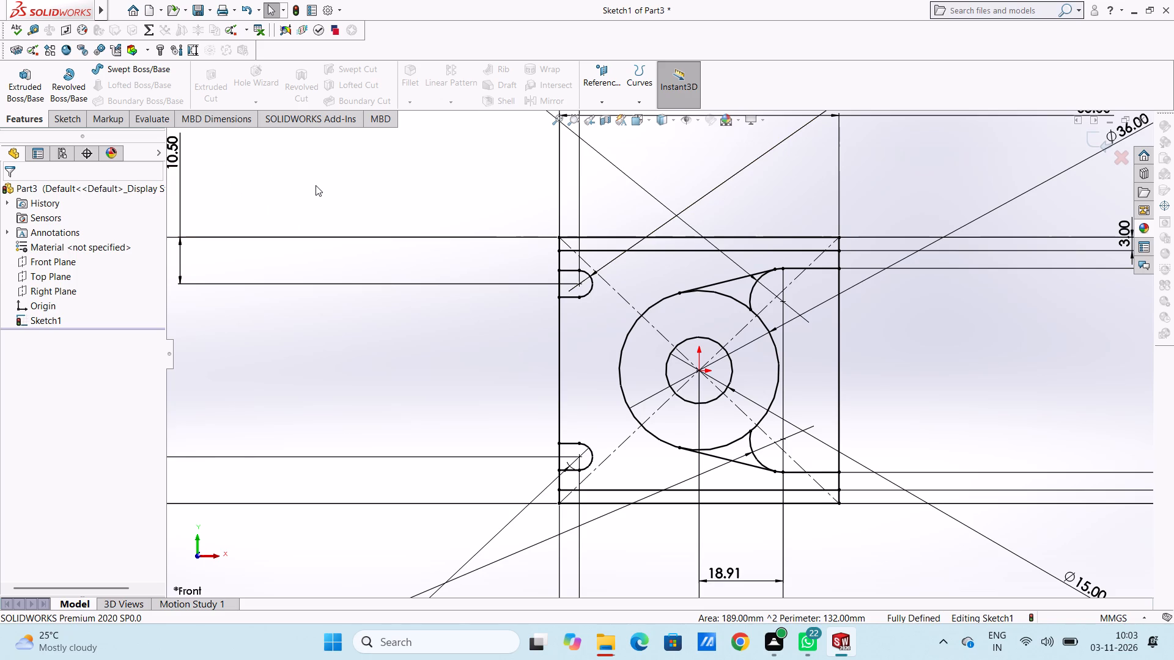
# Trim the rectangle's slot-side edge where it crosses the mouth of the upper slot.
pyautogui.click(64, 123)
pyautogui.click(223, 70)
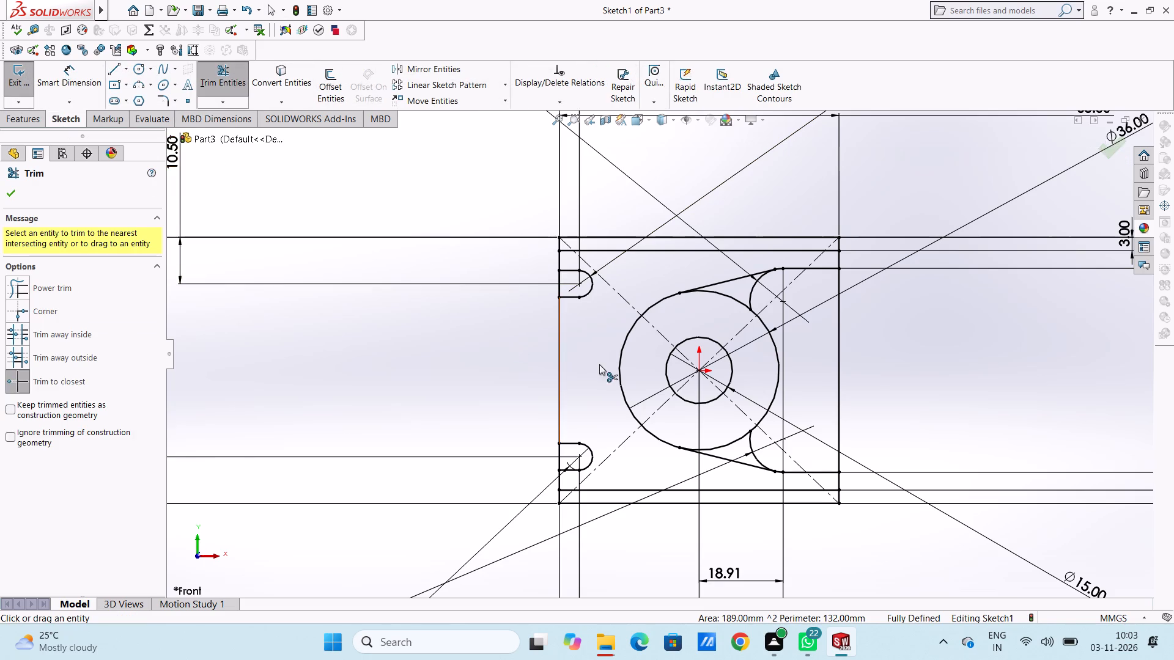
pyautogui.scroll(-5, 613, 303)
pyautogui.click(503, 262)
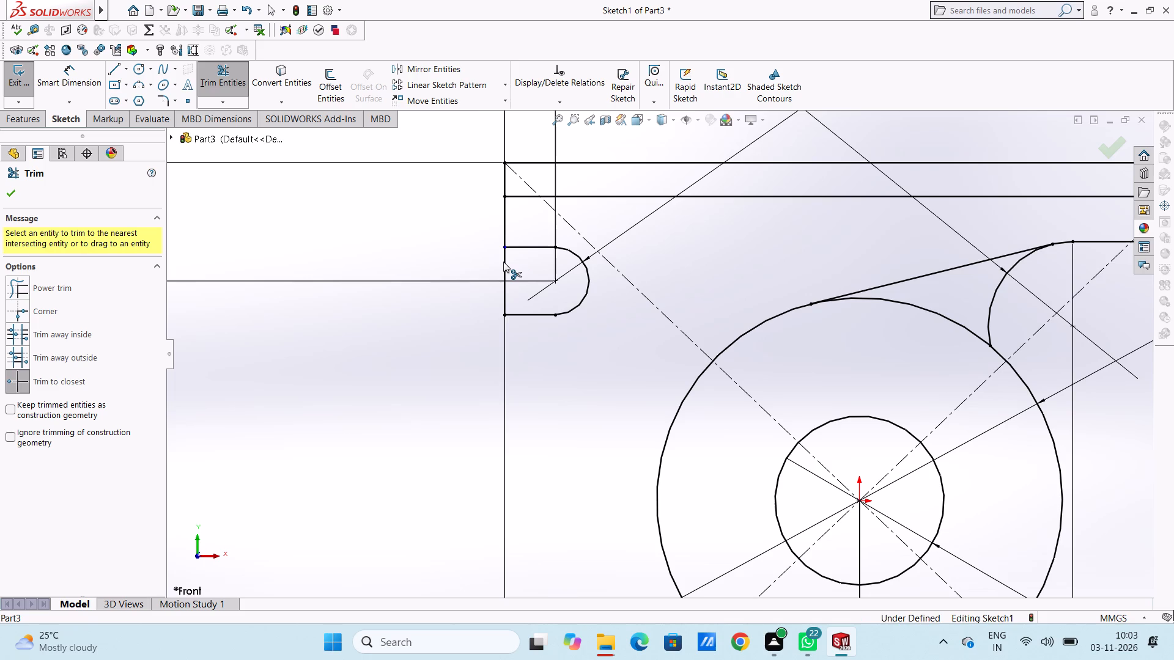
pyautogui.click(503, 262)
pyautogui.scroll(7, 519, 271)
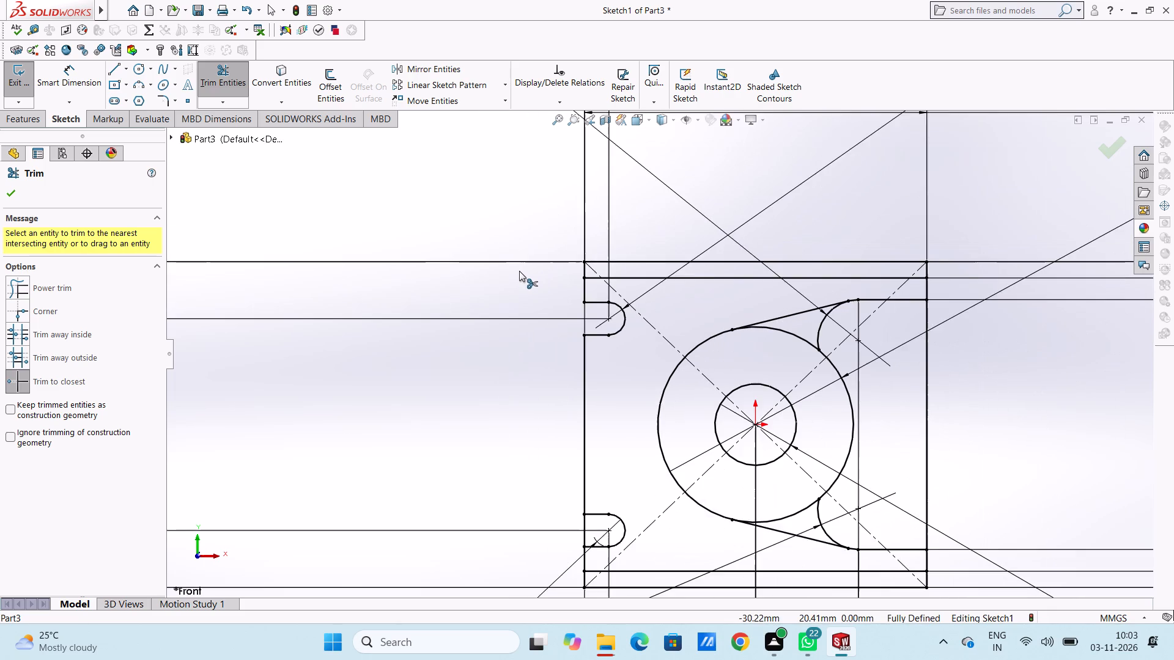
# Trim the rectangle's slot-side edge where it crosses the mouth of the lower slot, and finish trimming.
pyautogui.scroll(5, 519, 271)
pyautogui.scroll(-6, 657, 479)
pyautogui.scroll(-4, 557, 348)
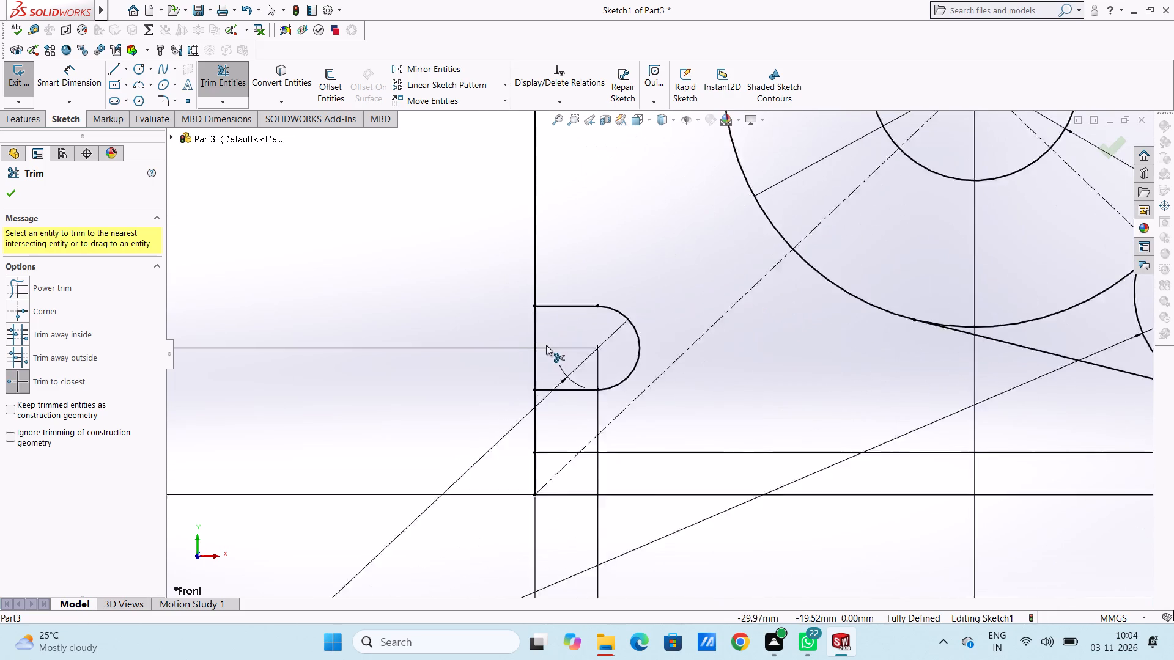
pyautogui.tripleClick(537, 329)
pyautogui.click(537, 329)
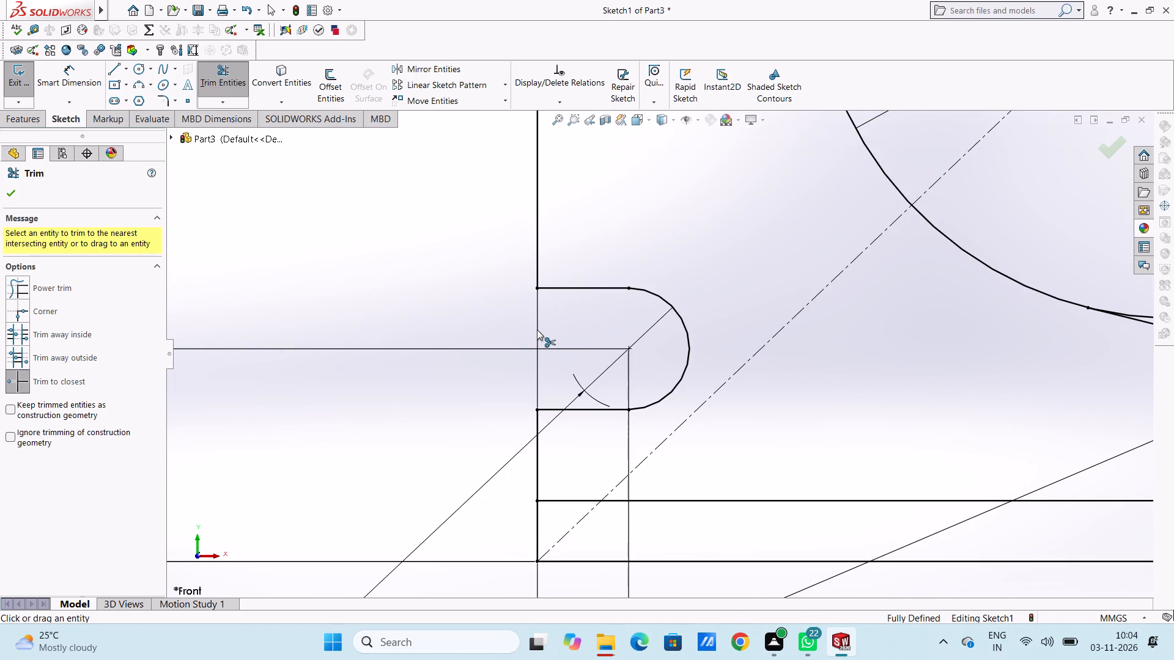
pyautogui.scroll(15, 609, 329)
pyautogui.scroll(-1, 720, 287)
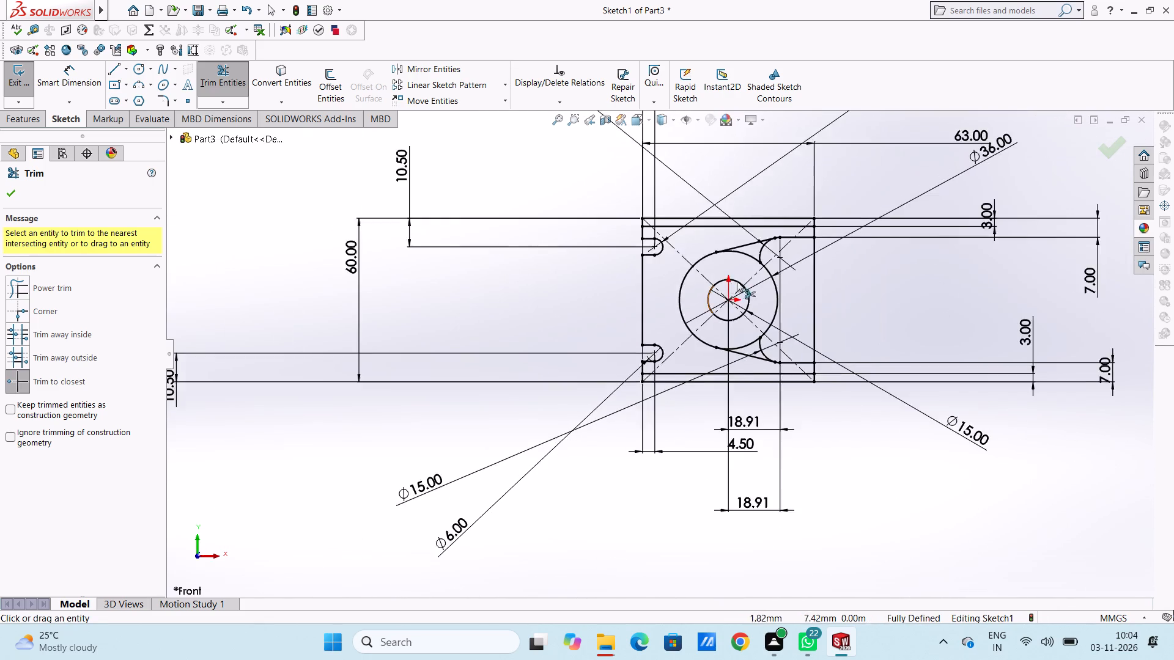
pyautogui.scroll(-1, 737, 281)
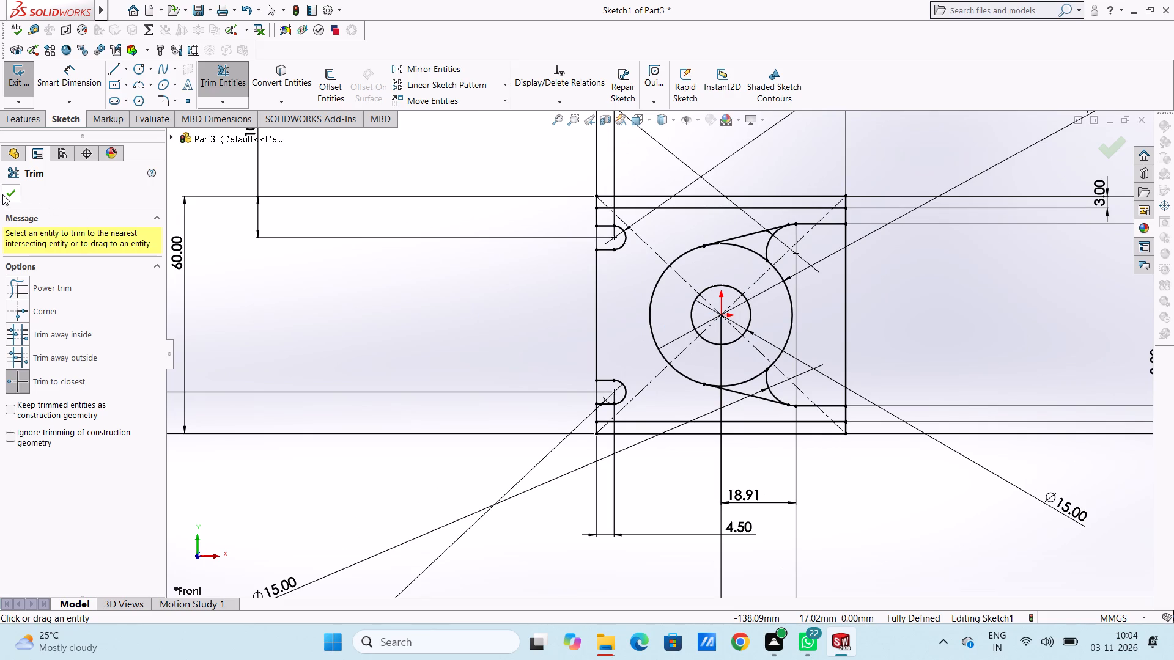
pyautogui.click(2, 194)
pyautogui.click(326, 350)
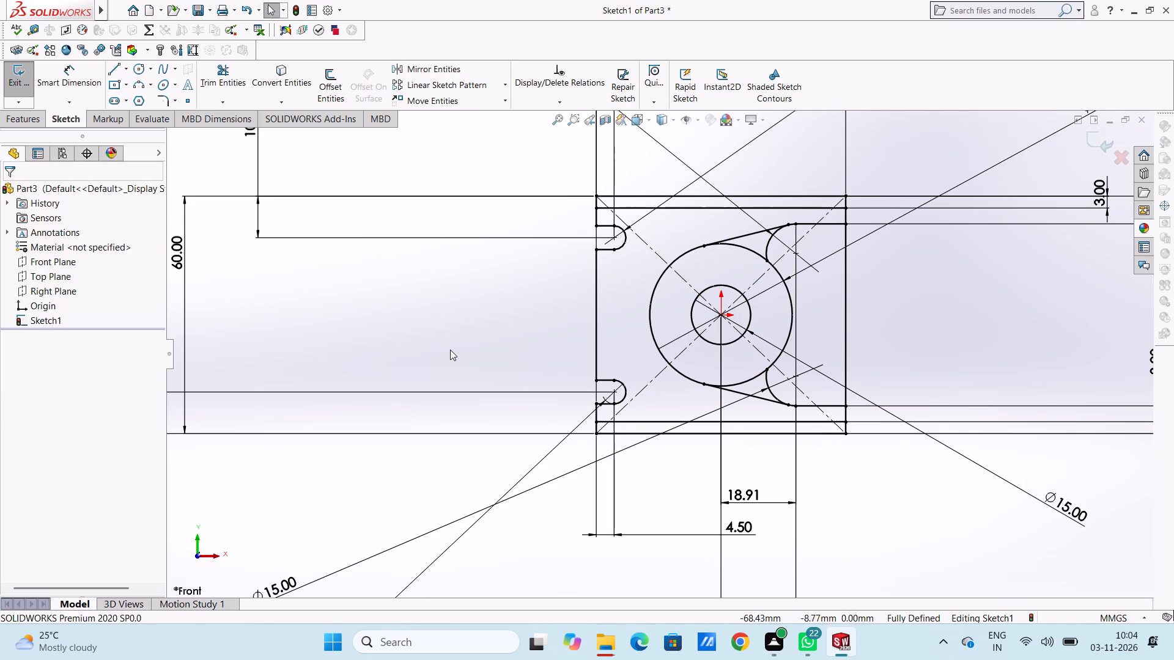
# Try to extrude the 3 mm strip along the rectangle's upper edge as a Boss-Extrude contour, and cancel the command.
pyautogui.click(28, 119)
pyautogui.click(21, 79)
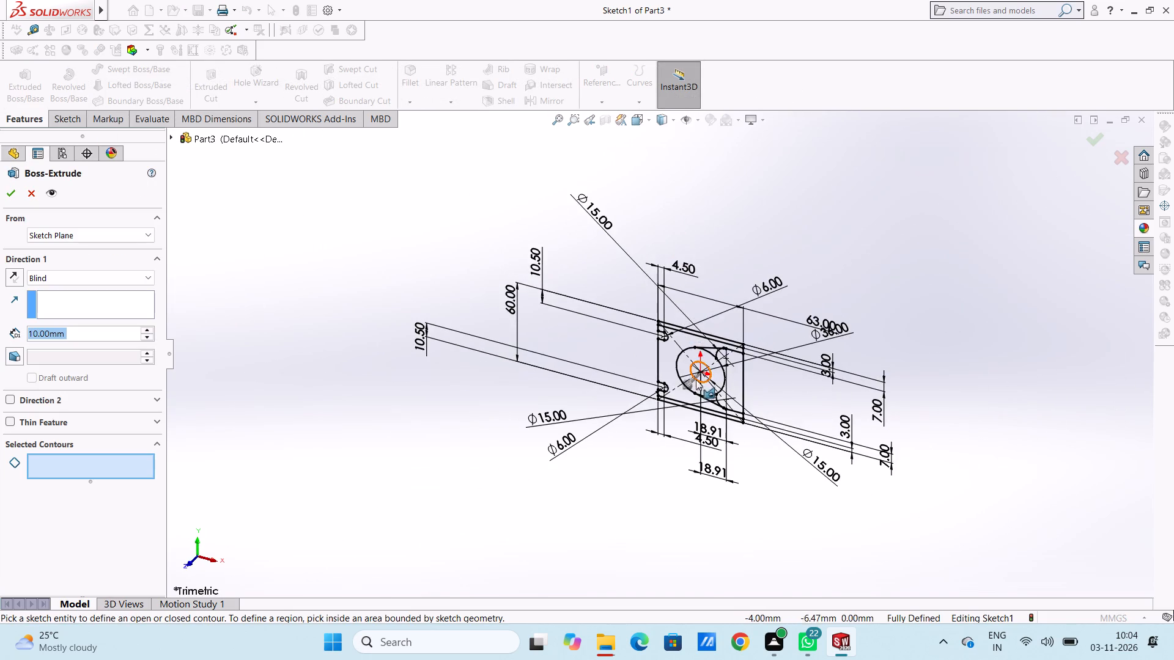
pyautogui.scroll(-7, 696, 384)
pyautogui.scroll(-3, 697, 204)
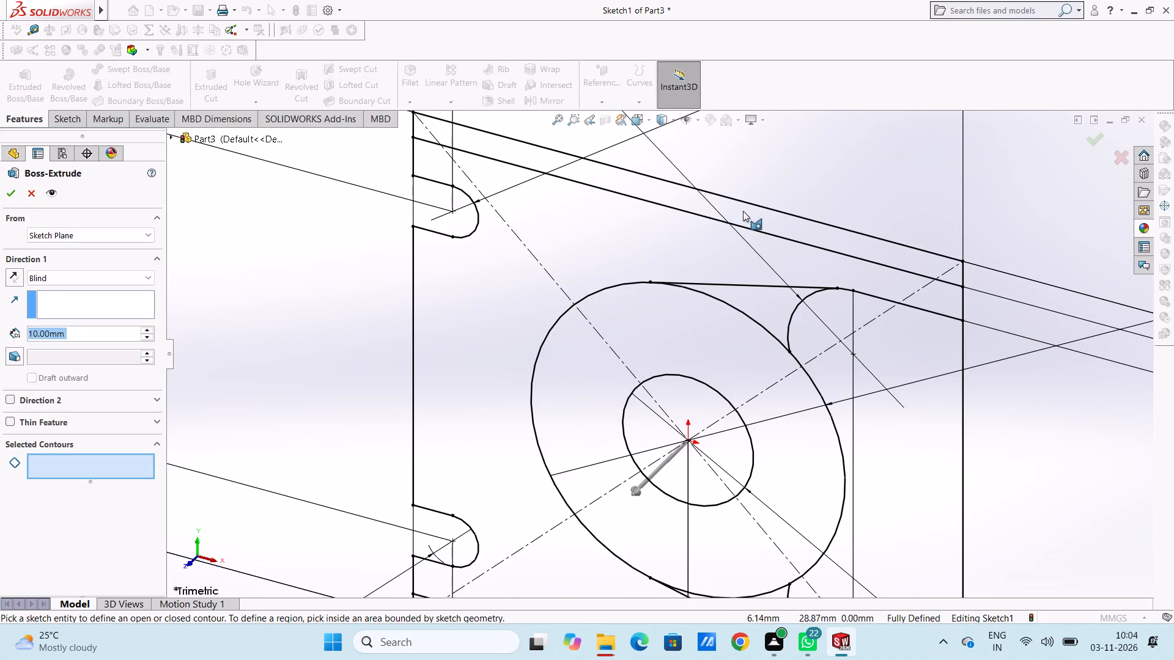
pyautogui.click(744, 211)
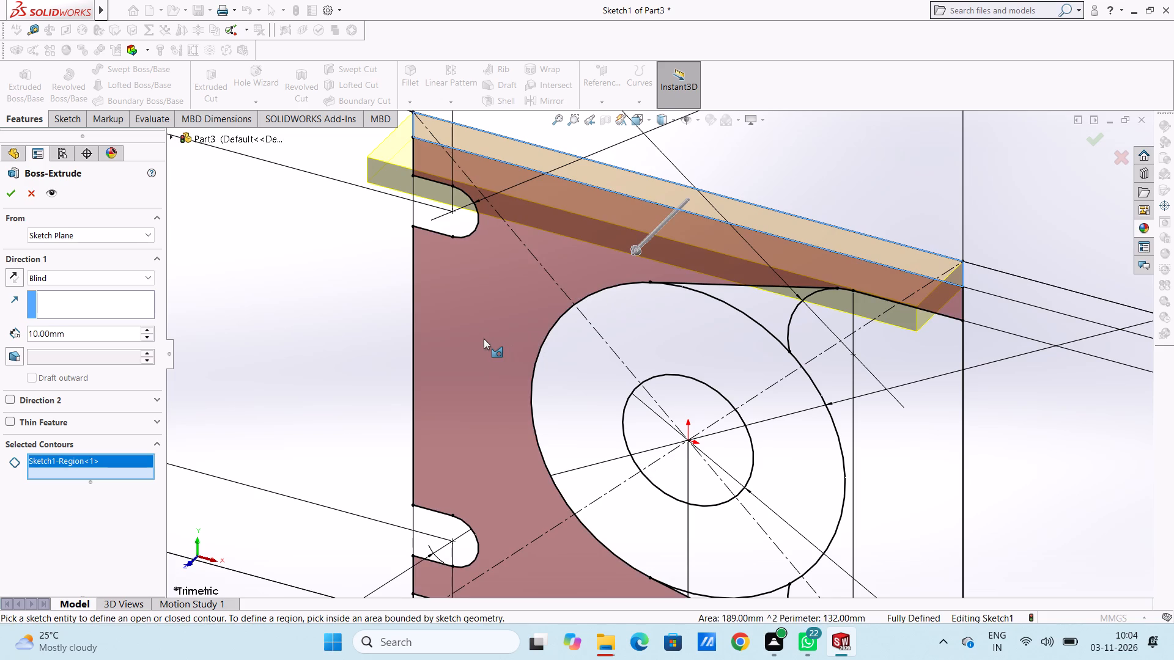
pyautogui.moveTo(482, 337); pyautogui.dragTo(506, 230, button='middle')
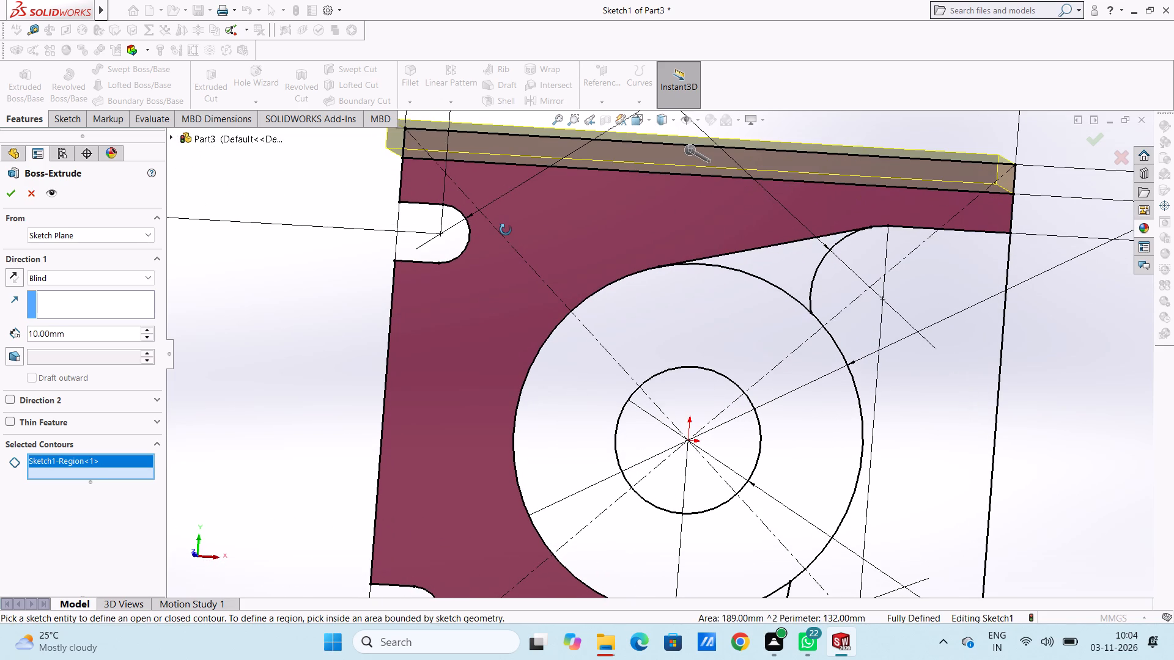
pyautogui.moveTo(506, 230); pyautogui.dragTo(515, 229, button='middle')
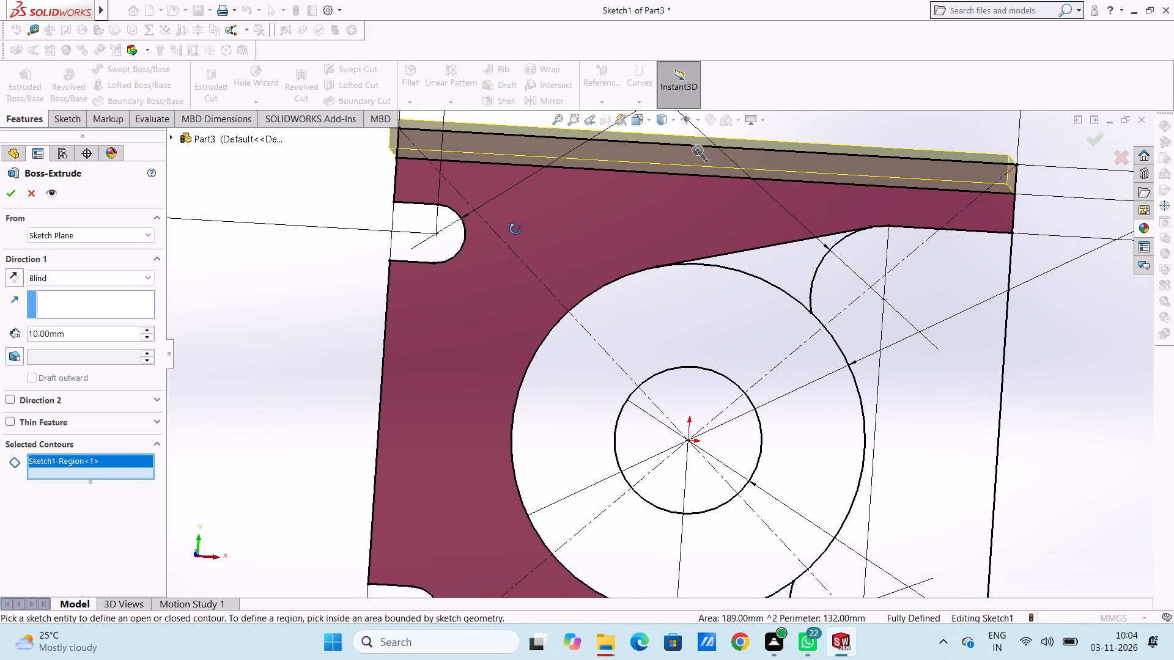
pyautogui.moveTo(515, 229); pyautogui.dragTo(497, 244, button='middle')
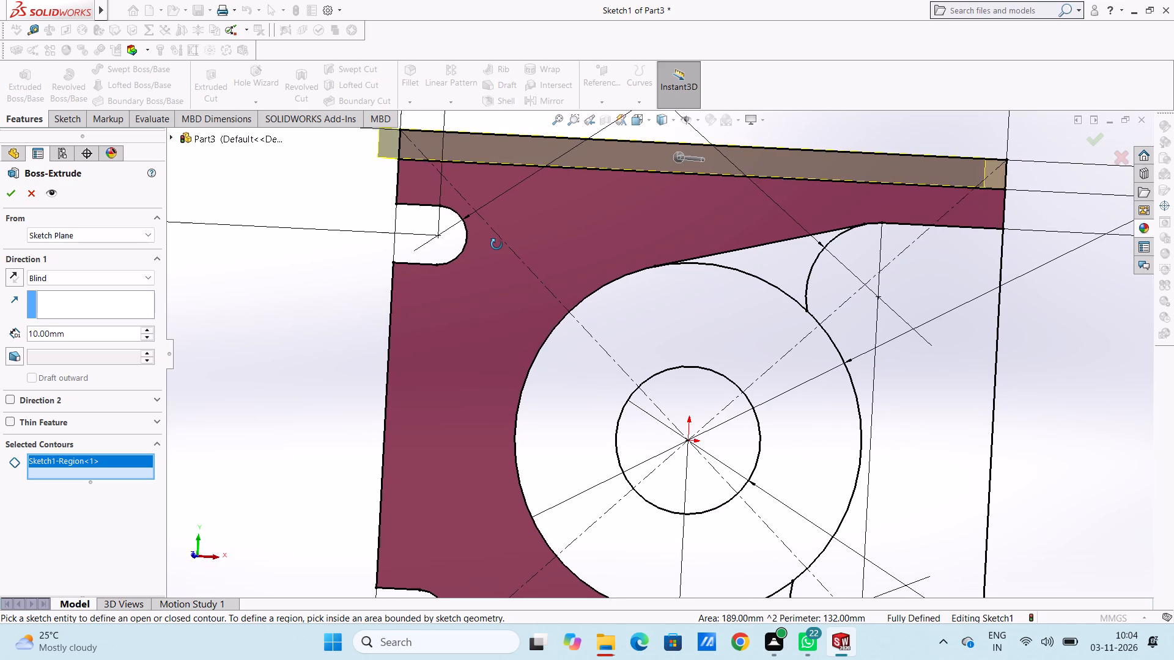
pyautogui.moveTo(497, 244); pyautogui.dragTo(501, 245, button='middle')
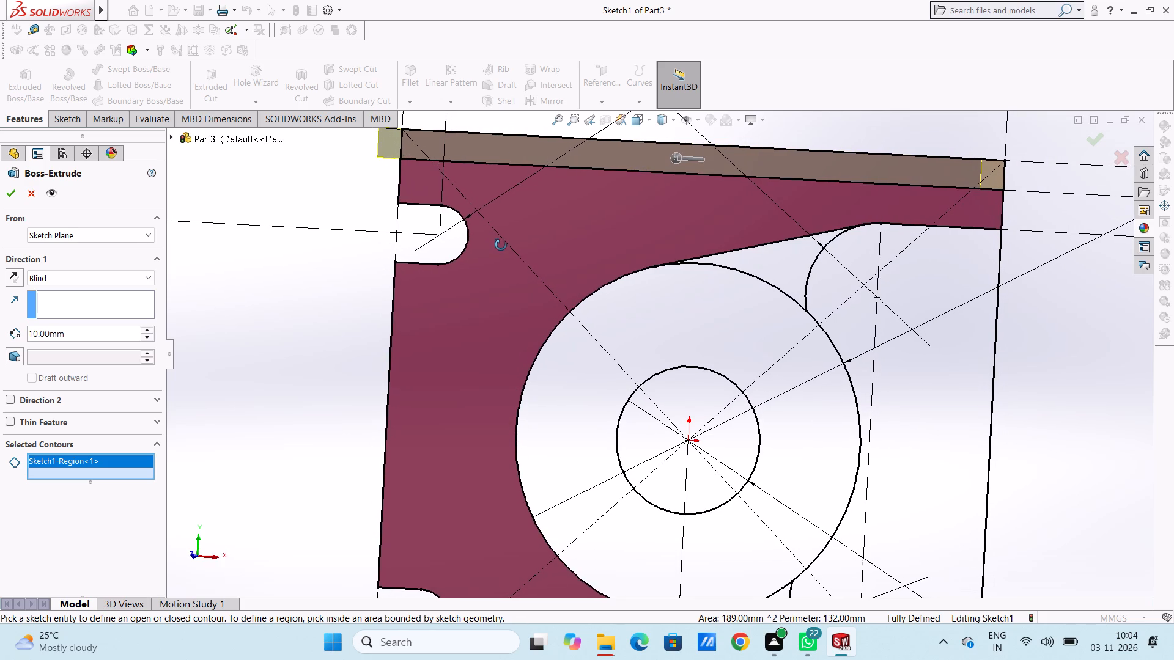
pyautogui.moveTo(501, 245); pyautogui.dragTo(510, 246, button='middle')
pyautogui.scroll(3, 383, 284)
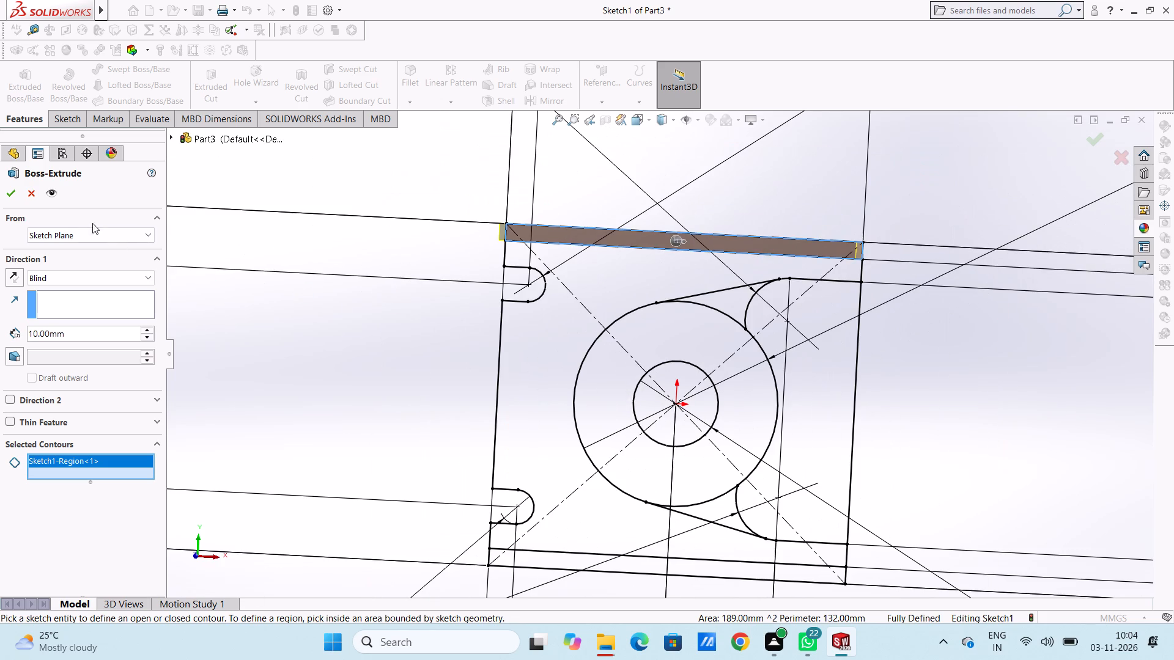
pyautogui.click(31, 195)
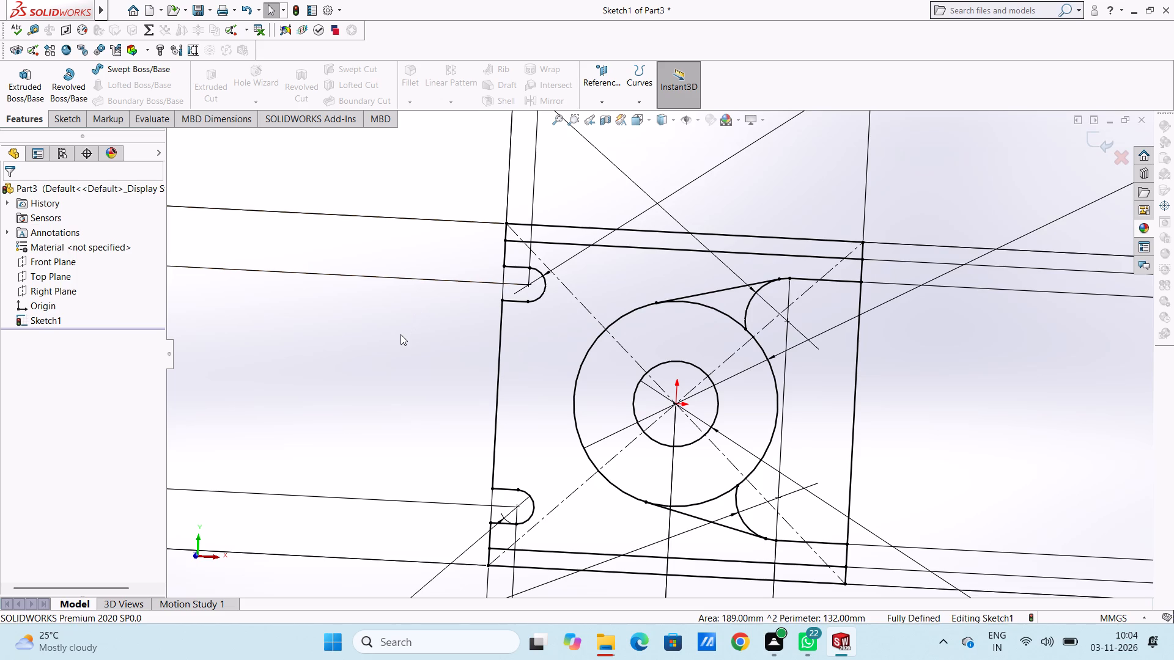
# Undo the trims across both slot mouths and on the two inner lines 7 mm from the rectangle's upper and lower edges.
pyautogui.hotkey('ctrl', '1')
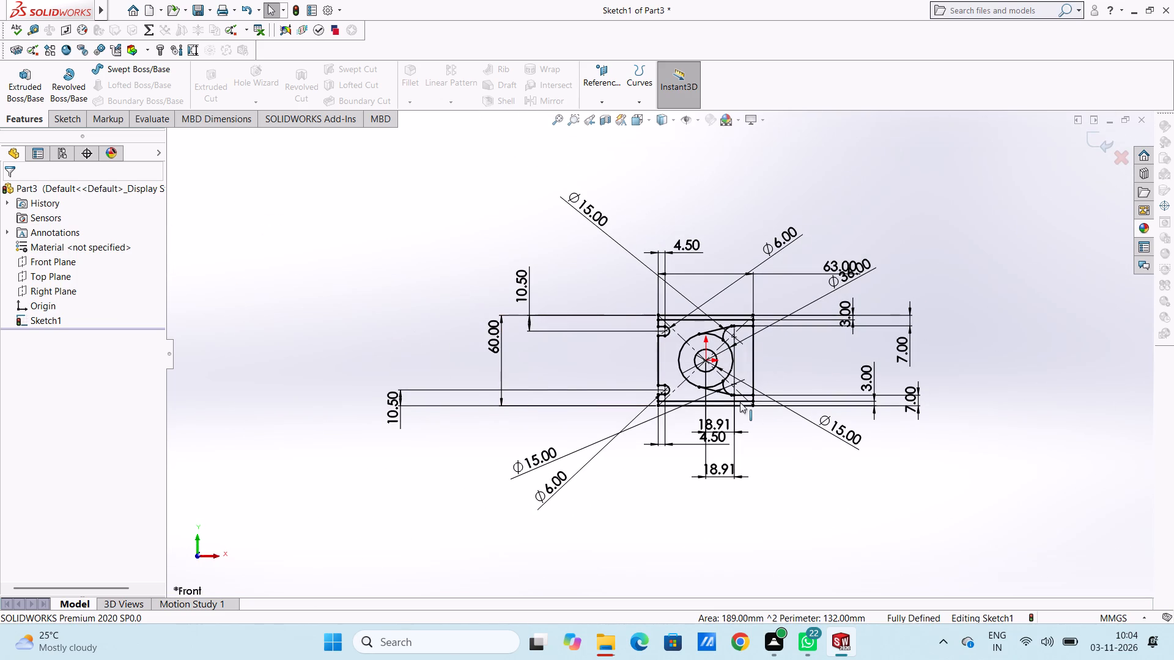
pyautogui.scroll(-3, 633, 359)
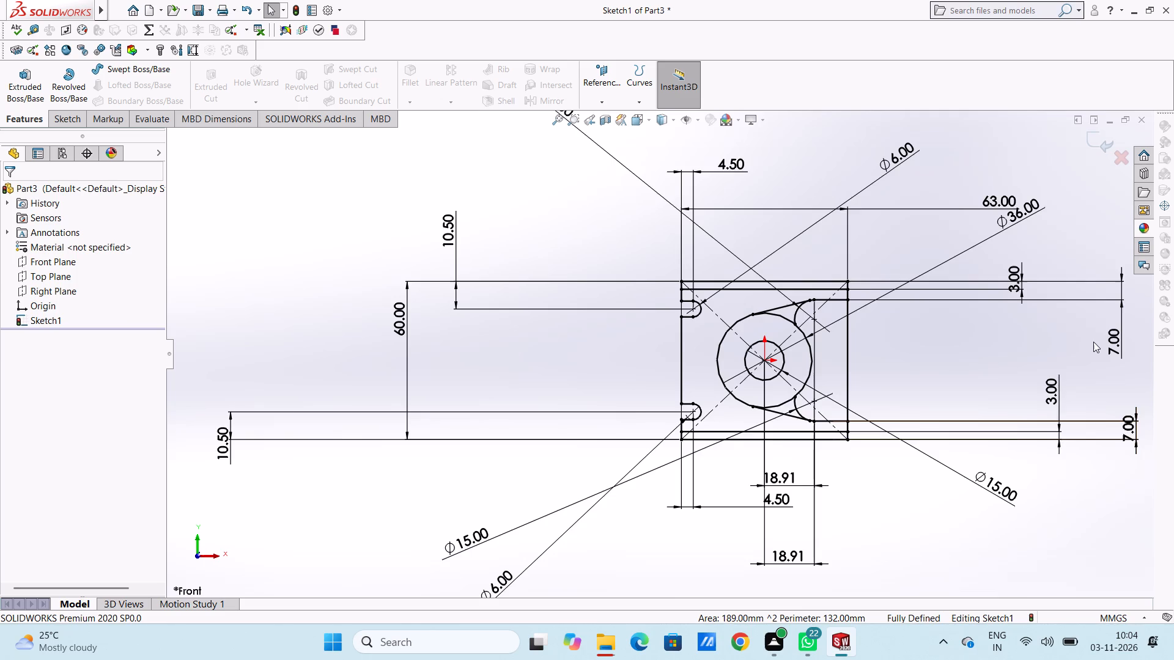
pyautogui.scroll(-1, 1150, 376)
pyautogui.scroll(-2, 656, 334)
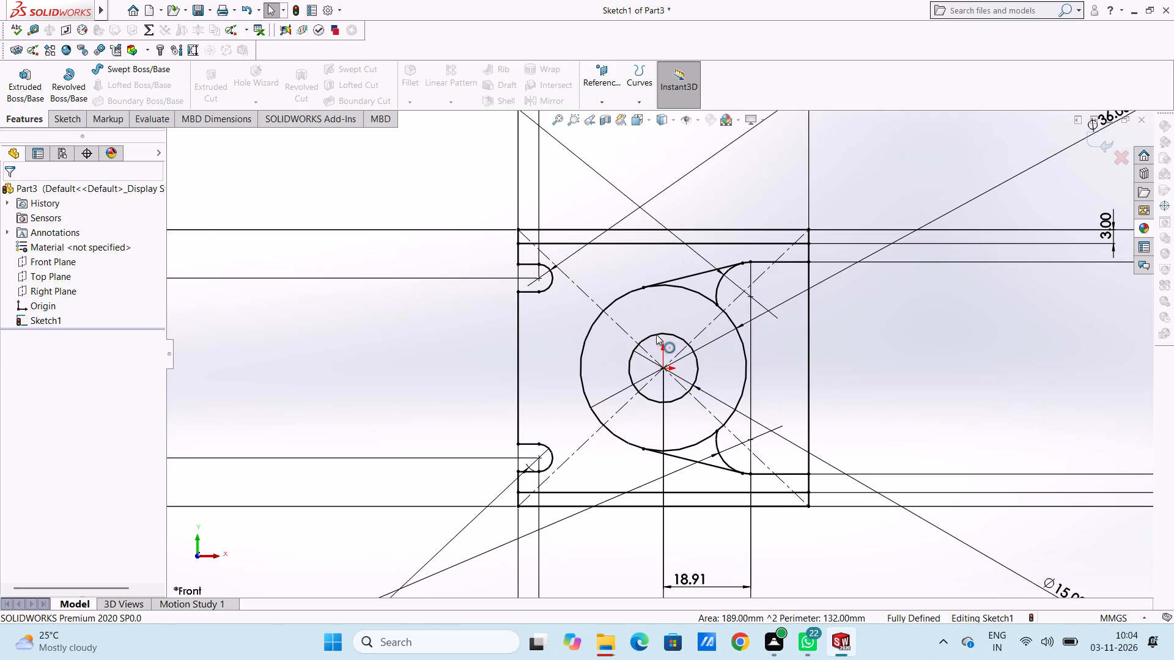
pyautogui.scroll(-1, 627, 258)
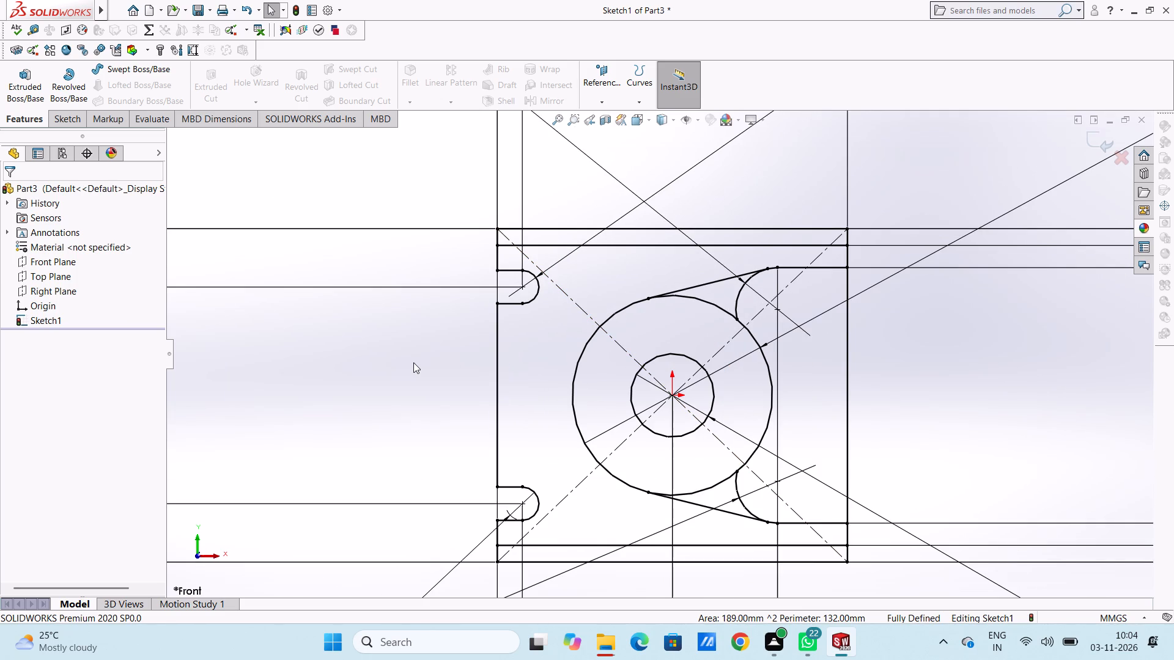
pyautogui.hotkey('ctrl', 'z')
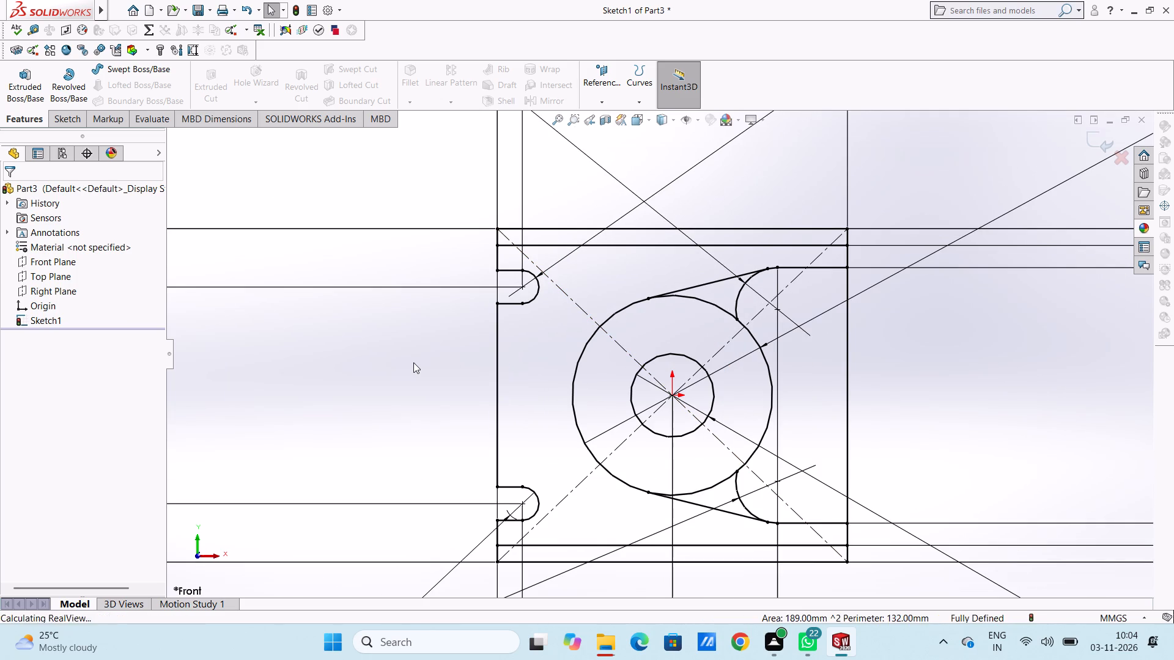
pyautogui.hotkey('ctrl', 'z')
pyautogui.hotkey('ctrl', 'z')
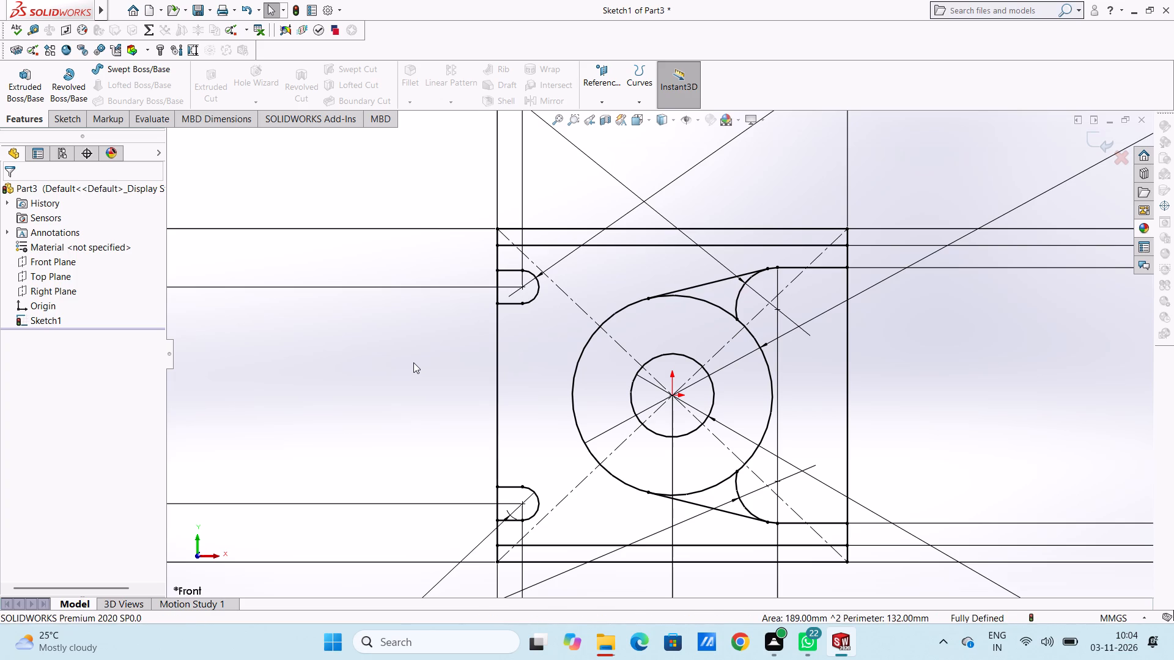
pyautogui.hotkey('ctrl', 'z')
pyautogui.hotkey('ctrl', 'z')
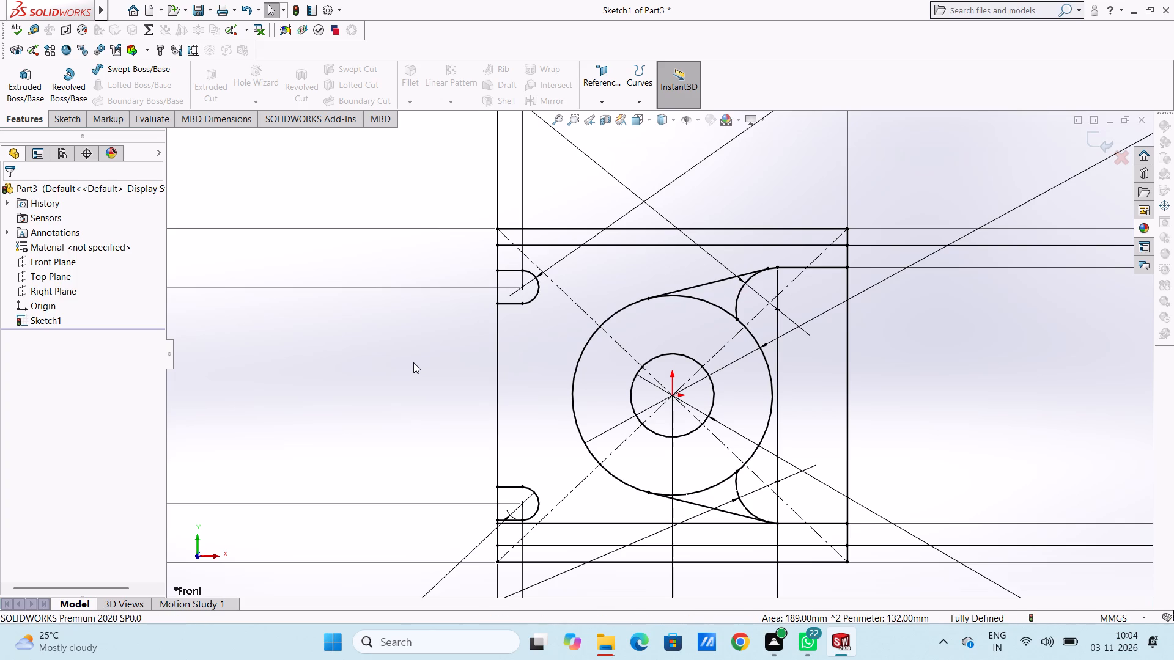
pyautogui.hotkey('ctrl', 'z')
pyautogui.hotkey('ctrl', 'z')
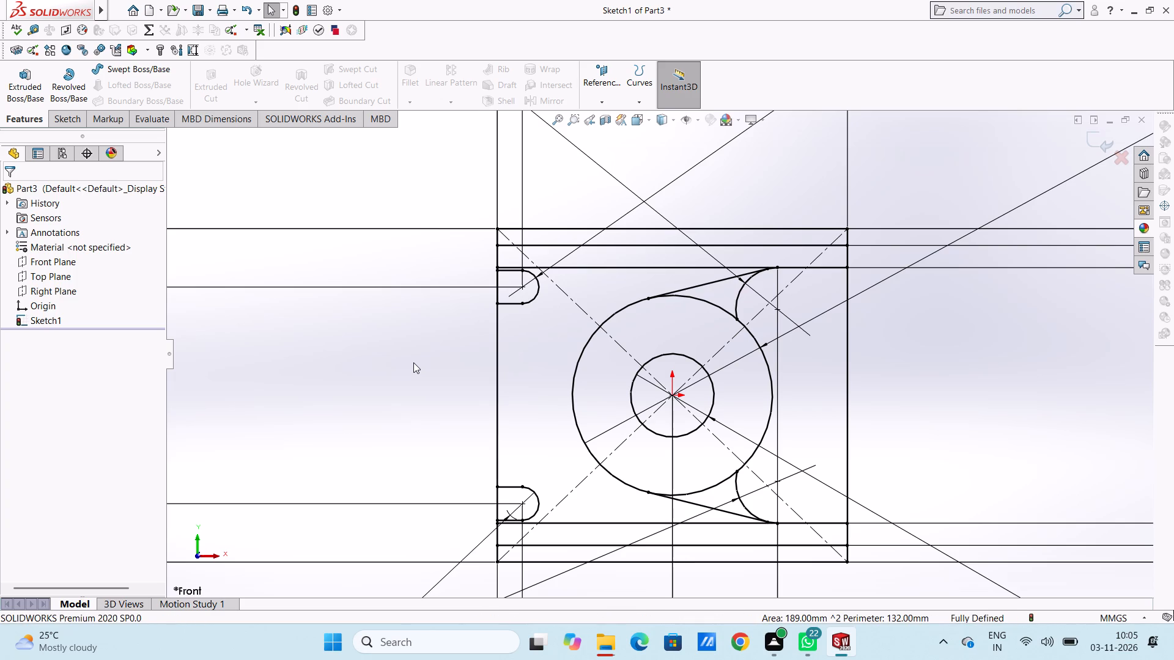
# Trim the rectangle's slot-side edge across the mouth of the upper slot, keeping the full inner lines.
pyautogui.click(63, 114)
pyautogui.click(216, 75)
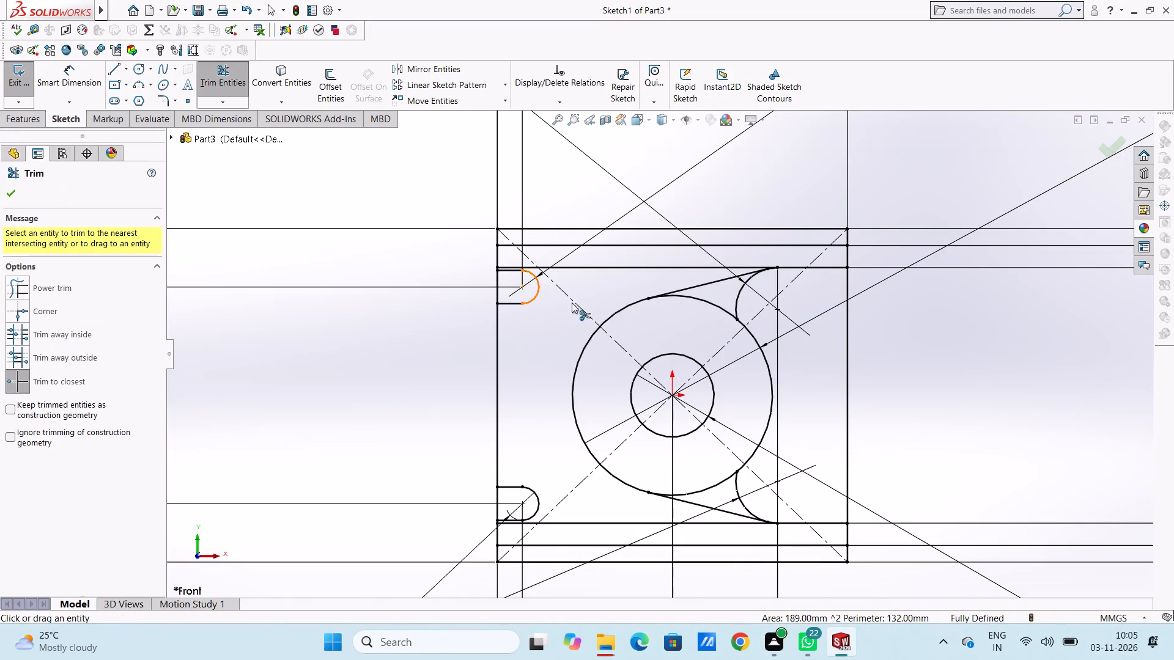
pyautogui.scroll(-6, 585, 307)
pyautogui.tripleClick(392, 260)
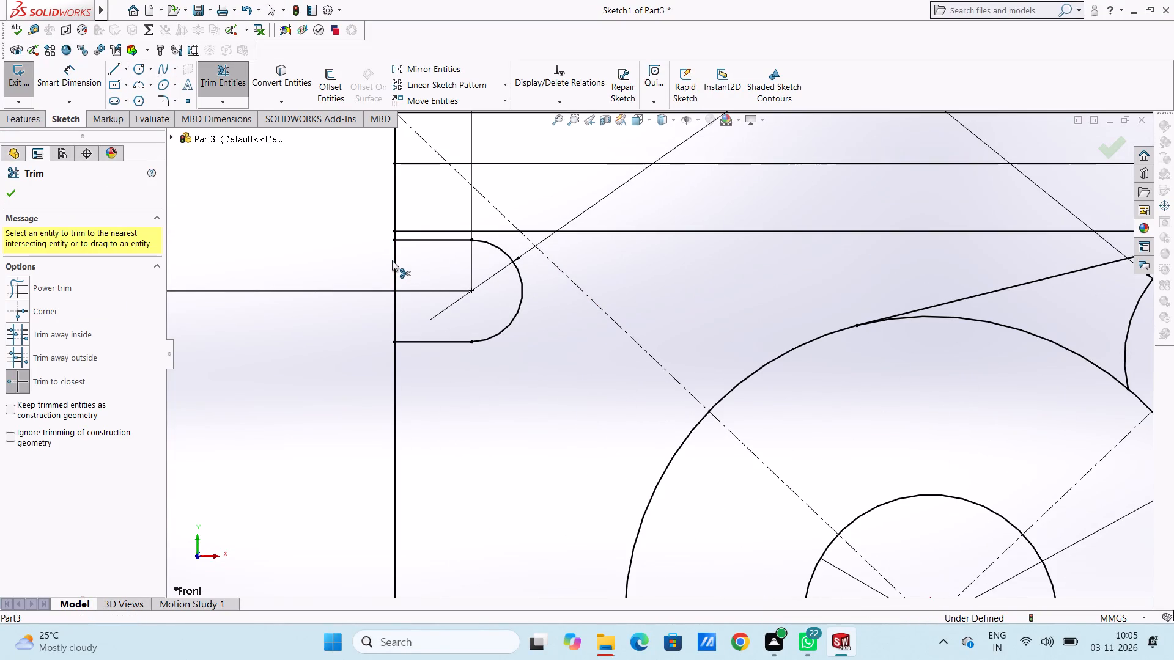
pyautogui.click(392, 260)
pyautogui.scroll(7, 493, 287)
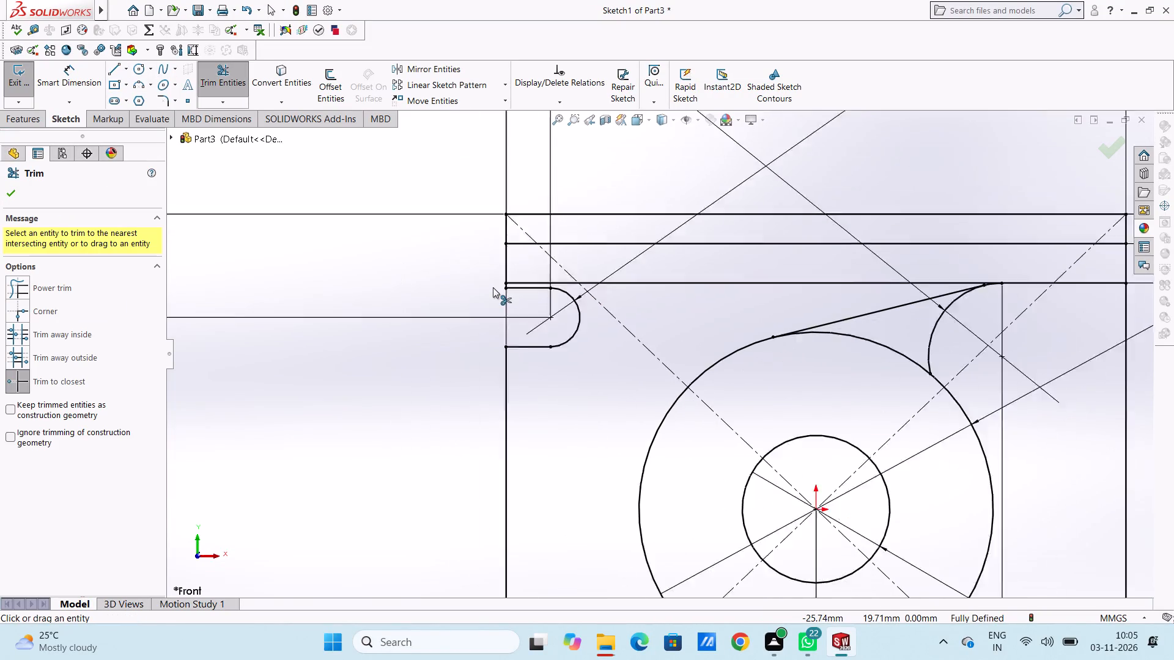
# Trim the rectangle's slot-side edge across the mouth of the lower slot, and finish trimming.
pyautogui.scroll(4, 493, 287)
pyautogui.scroll(4, 578, 399)
pyautogui.scroll(-6, 655, 464)
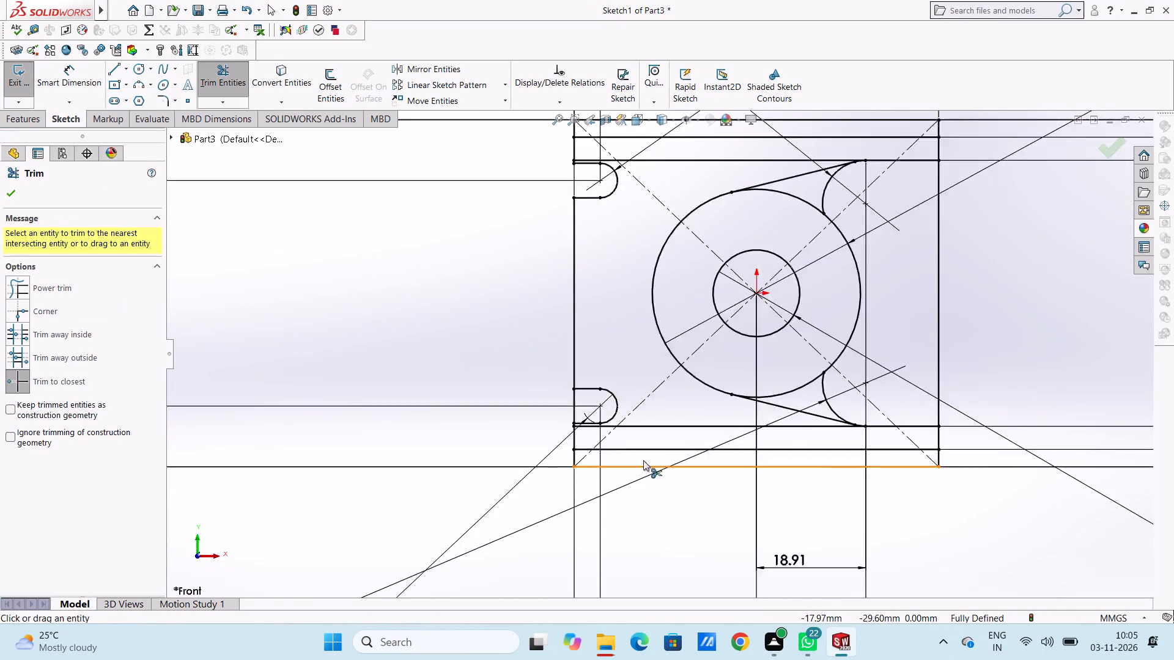
pyautogui.scroll(-7, 582, 409)
pyautogui.doubleClick(569, 320)
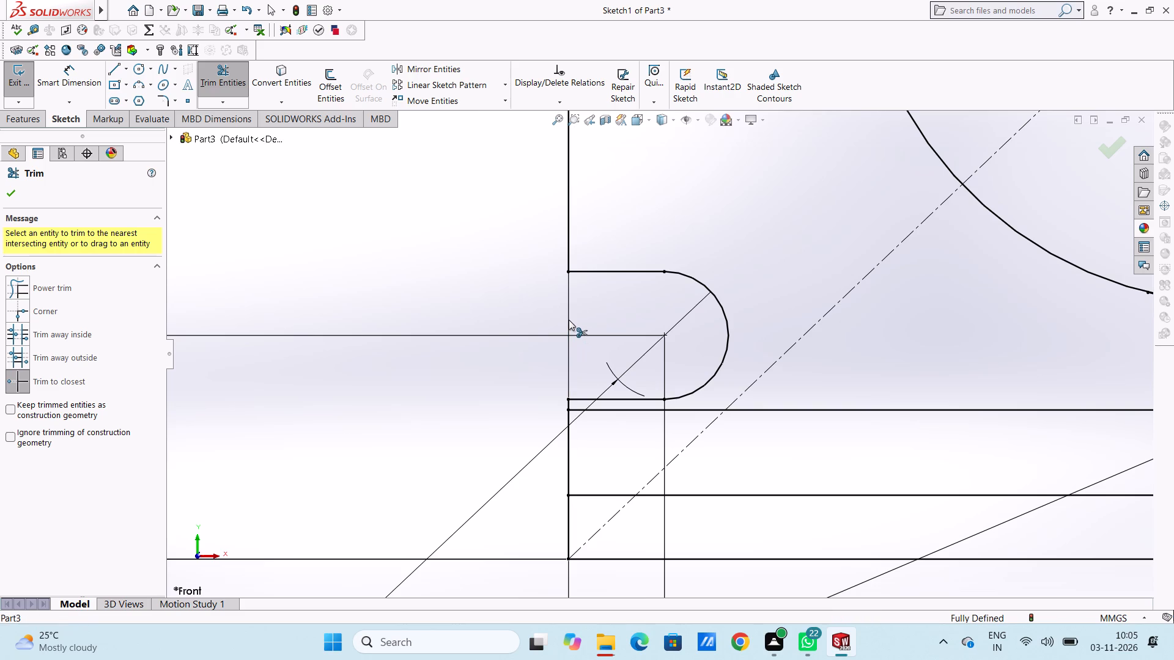
pyautogui.doubleClick(569, 320)
pyautogui.scroll(10, 615, 345)
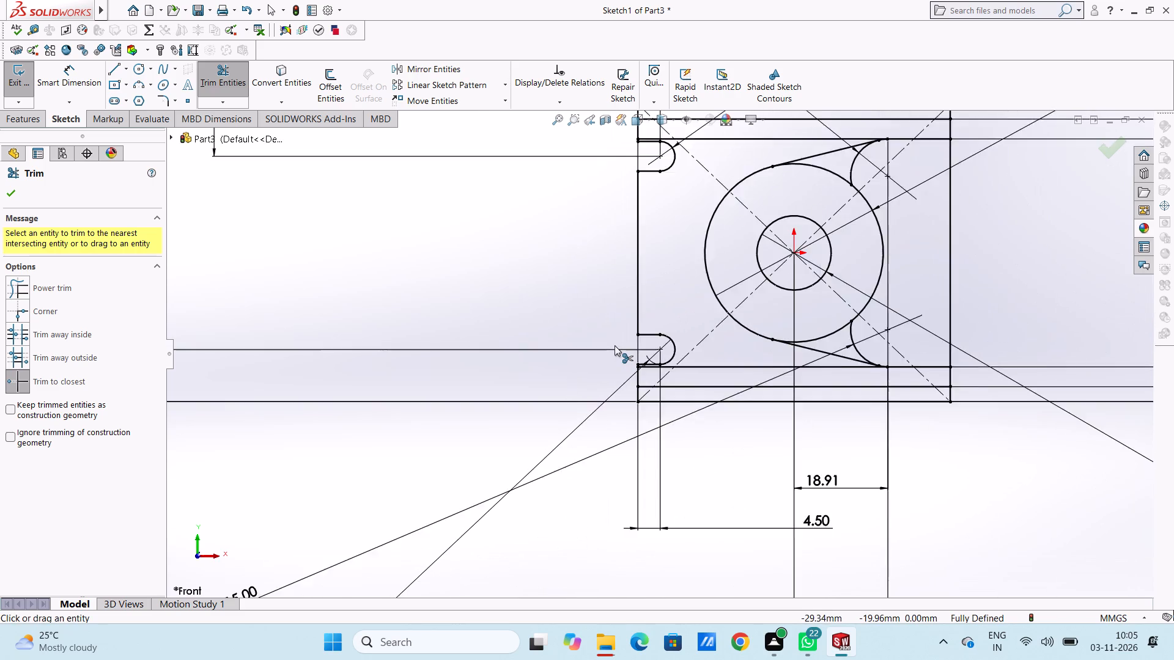
pyautogui.scroll(5, 615, 345)
pyautogui.scroll(-3, 692, 255)
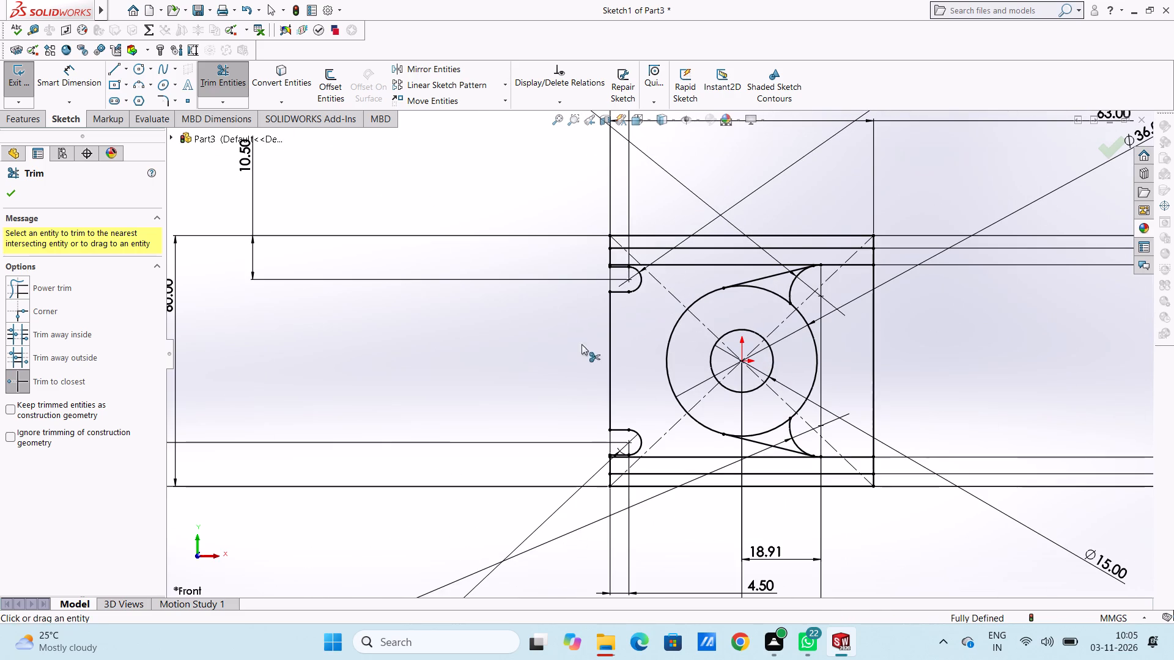
pyautogui.click(10, 193)
pyautogui.click(356, 188)
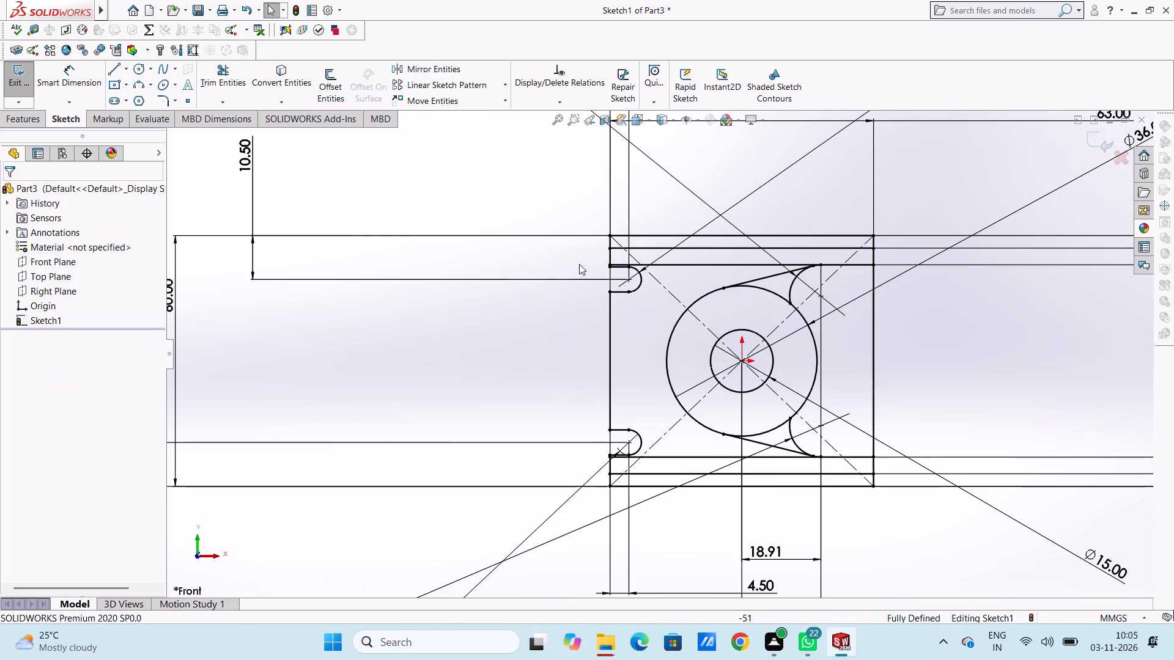
# Start a blind Boss-Extrude of the two strips along the rectangle's upper edge, with a depth of 2.25 mm.
pyautogui.moveTo(606, 311); pyautogui.dragTo(597, 313, button='middle')
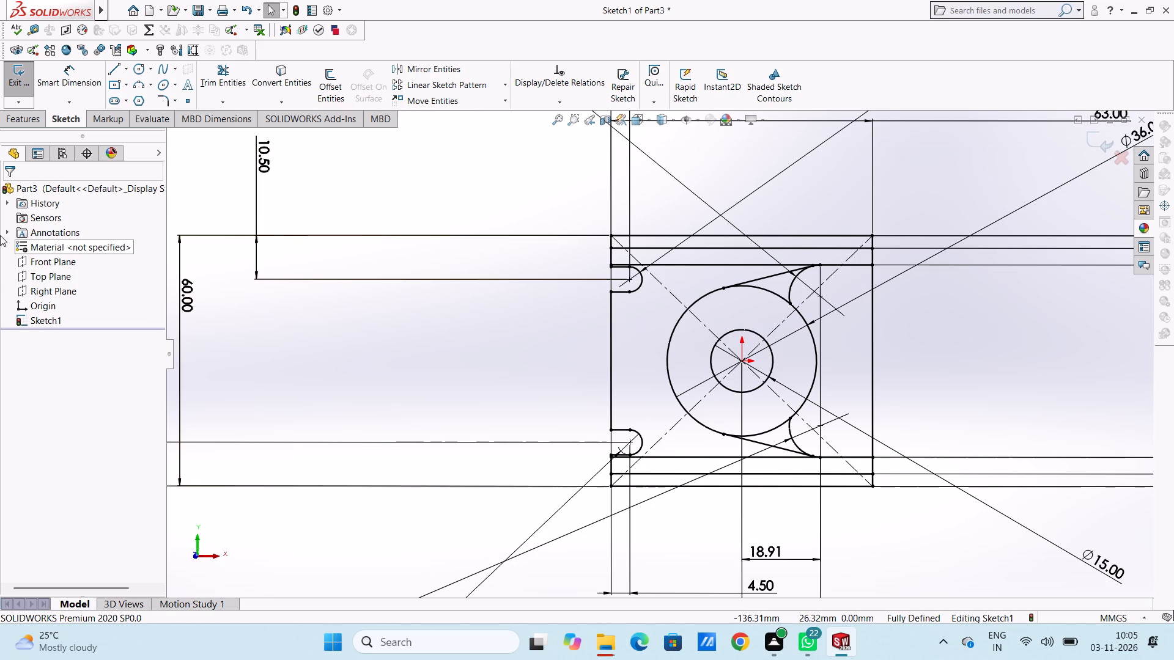
pyautogui.click(24, 120)
pyautogui.click(17, 101)
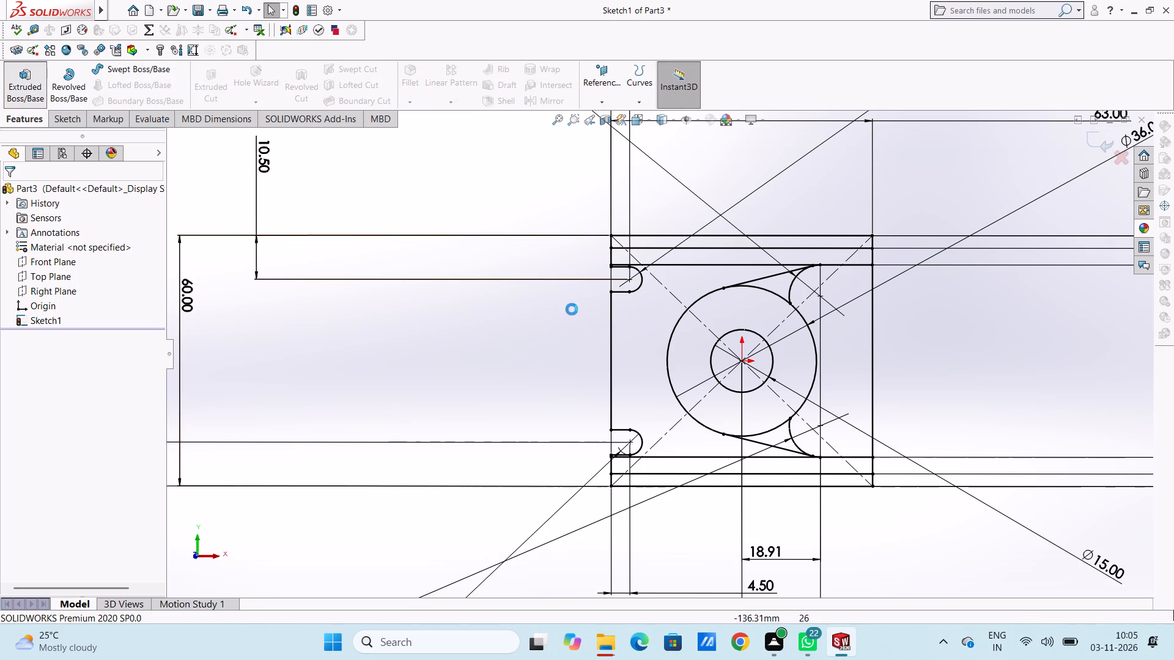
pyautogui.scroll(-5, 690, 403)
pyautogui.scroll(-3, 735, 254)
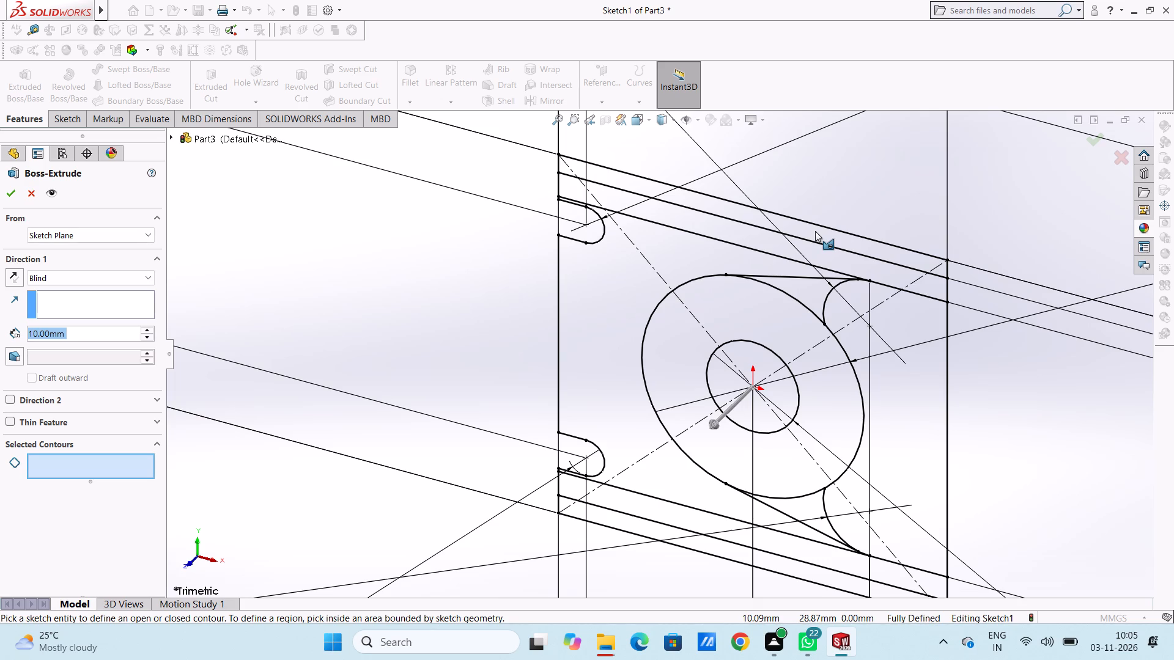
pyautogui.click(815, 231)
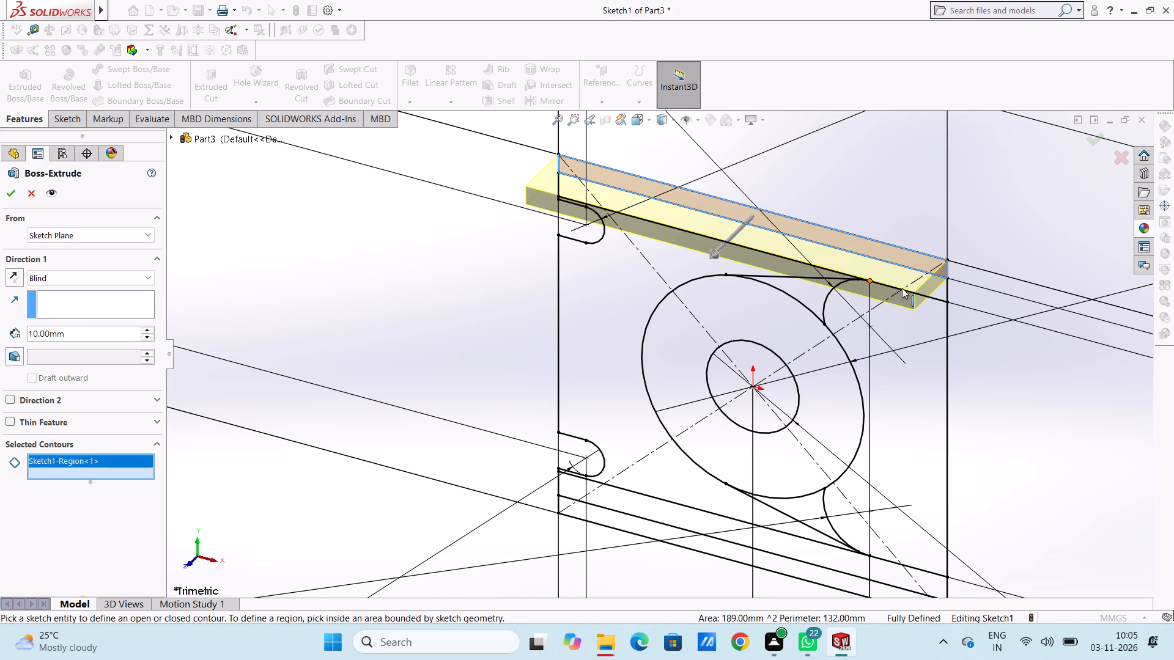
pyautogui.click(941, 291)
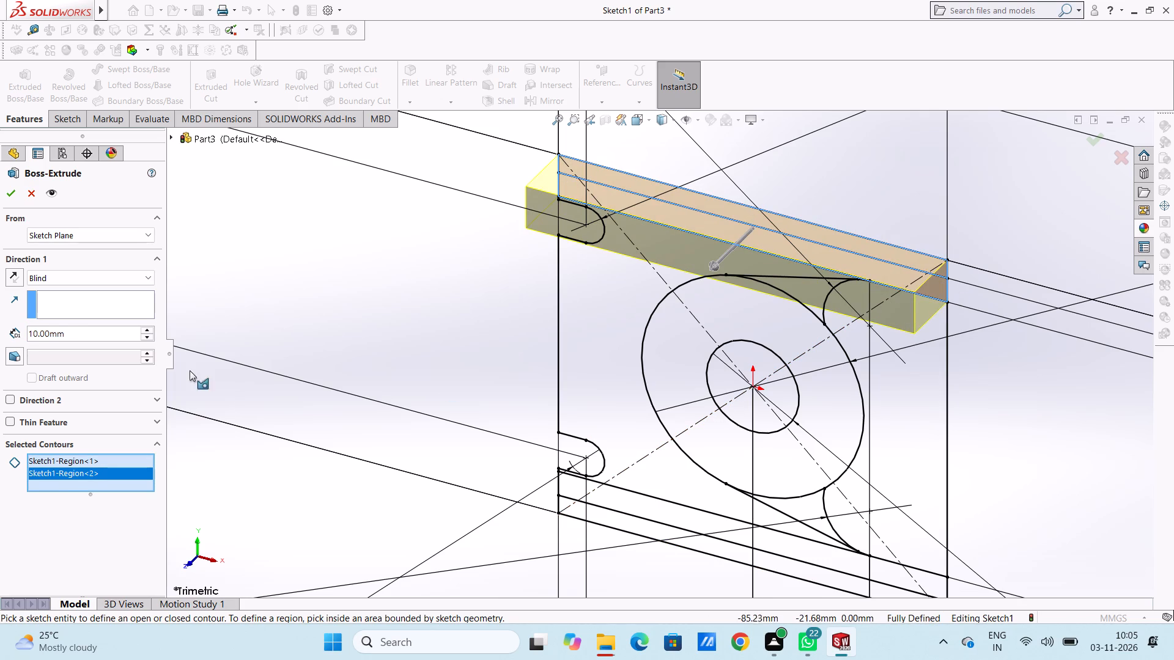
pyautogui.doubleClick(113, 333)
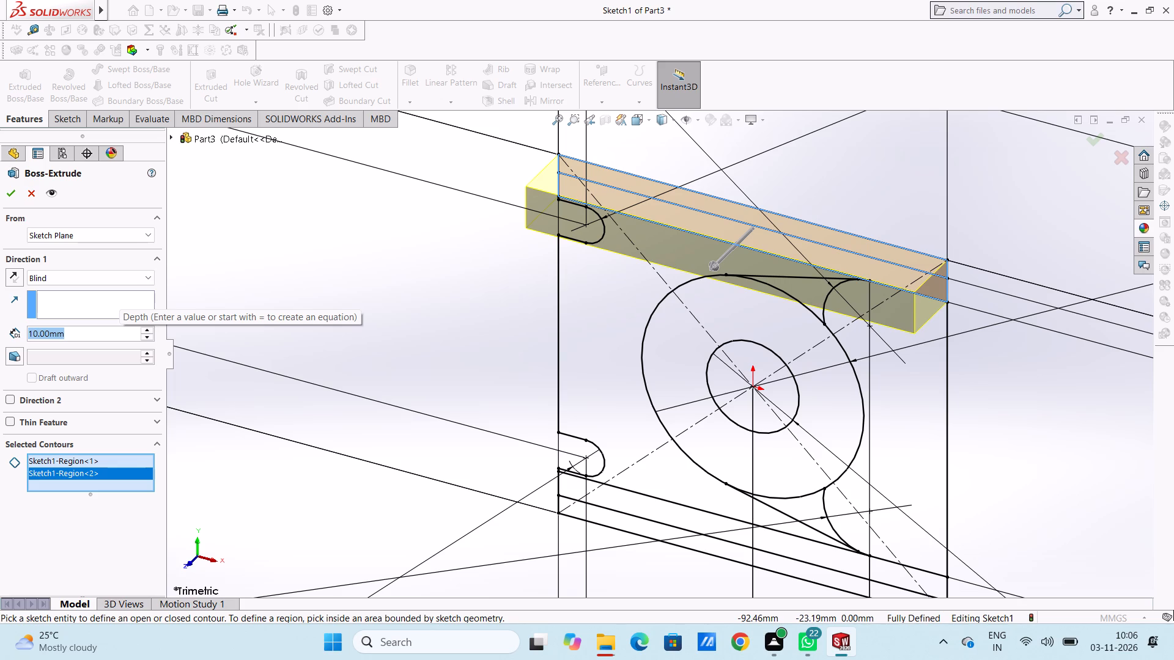
pyautogui.write('2.25')
pyautogui.press('Return')
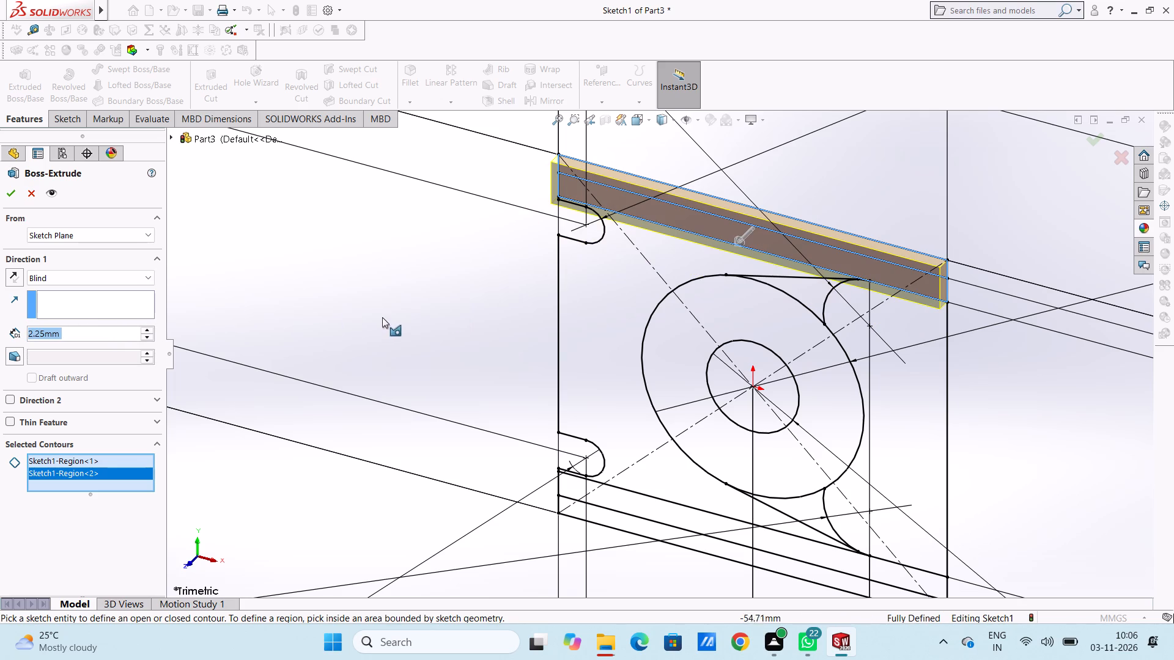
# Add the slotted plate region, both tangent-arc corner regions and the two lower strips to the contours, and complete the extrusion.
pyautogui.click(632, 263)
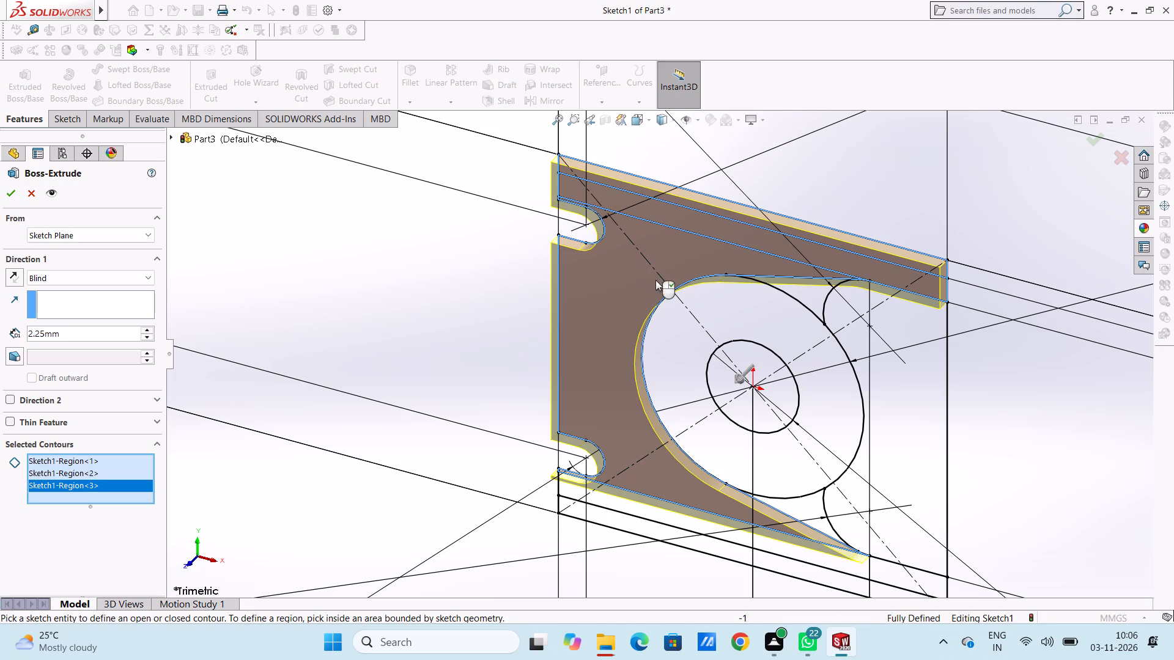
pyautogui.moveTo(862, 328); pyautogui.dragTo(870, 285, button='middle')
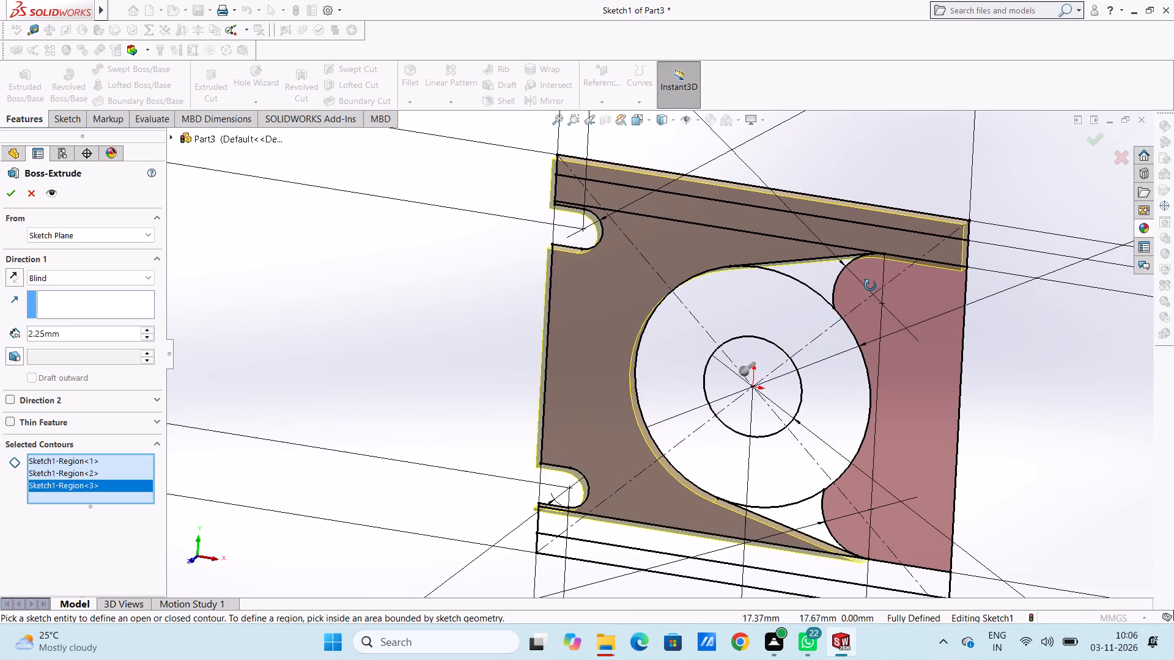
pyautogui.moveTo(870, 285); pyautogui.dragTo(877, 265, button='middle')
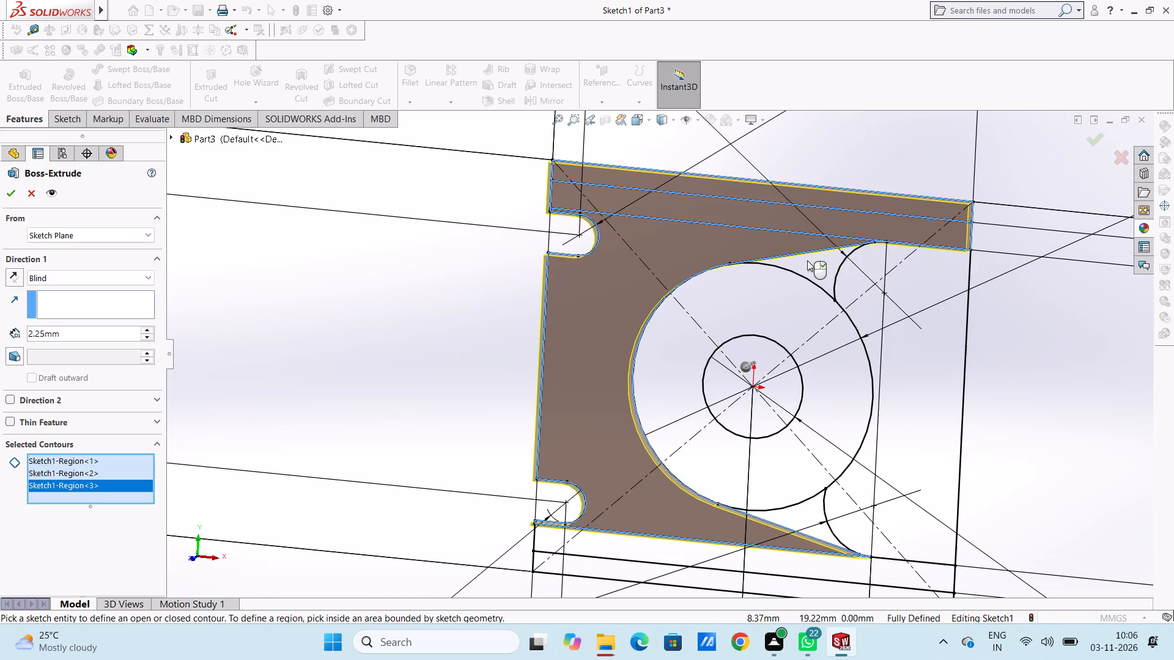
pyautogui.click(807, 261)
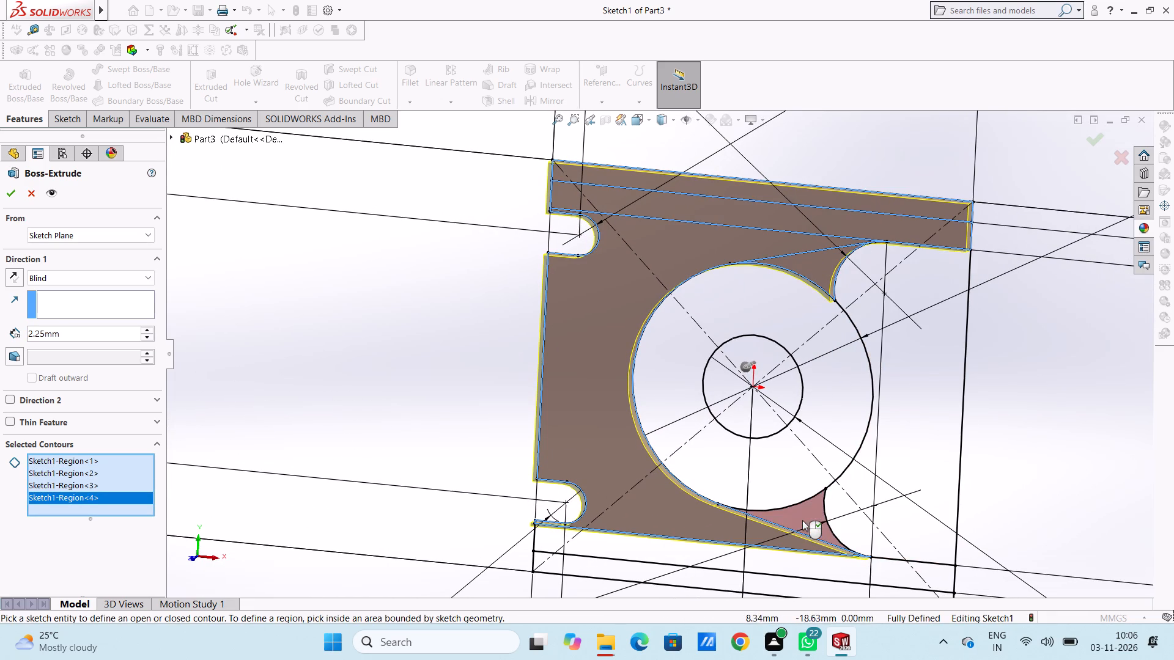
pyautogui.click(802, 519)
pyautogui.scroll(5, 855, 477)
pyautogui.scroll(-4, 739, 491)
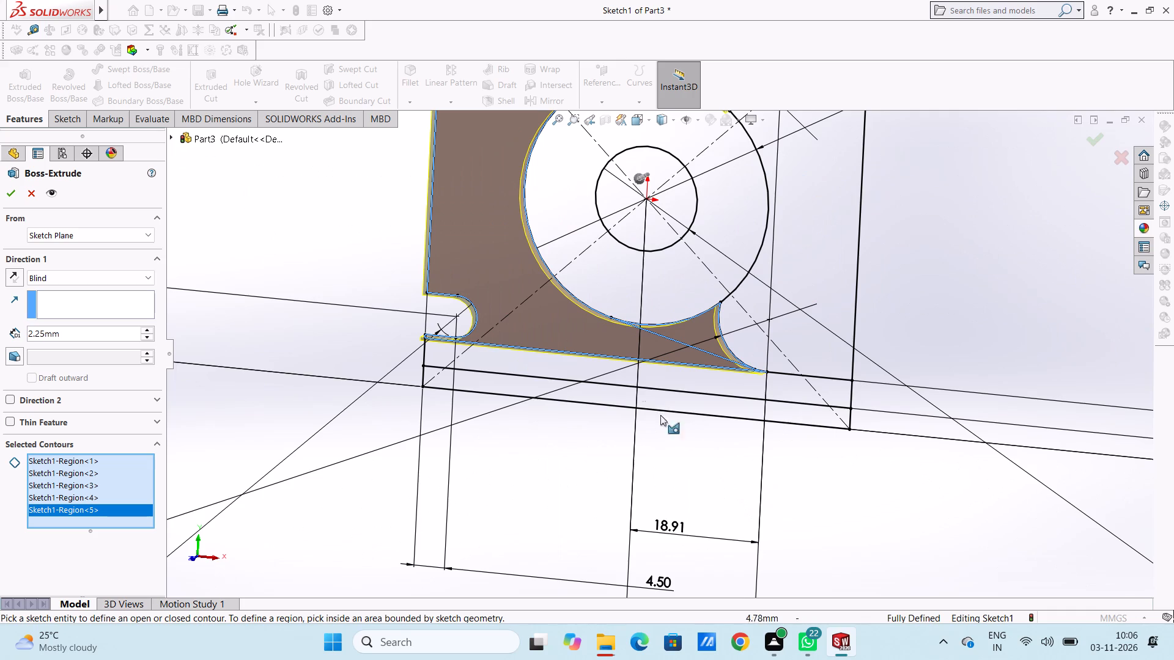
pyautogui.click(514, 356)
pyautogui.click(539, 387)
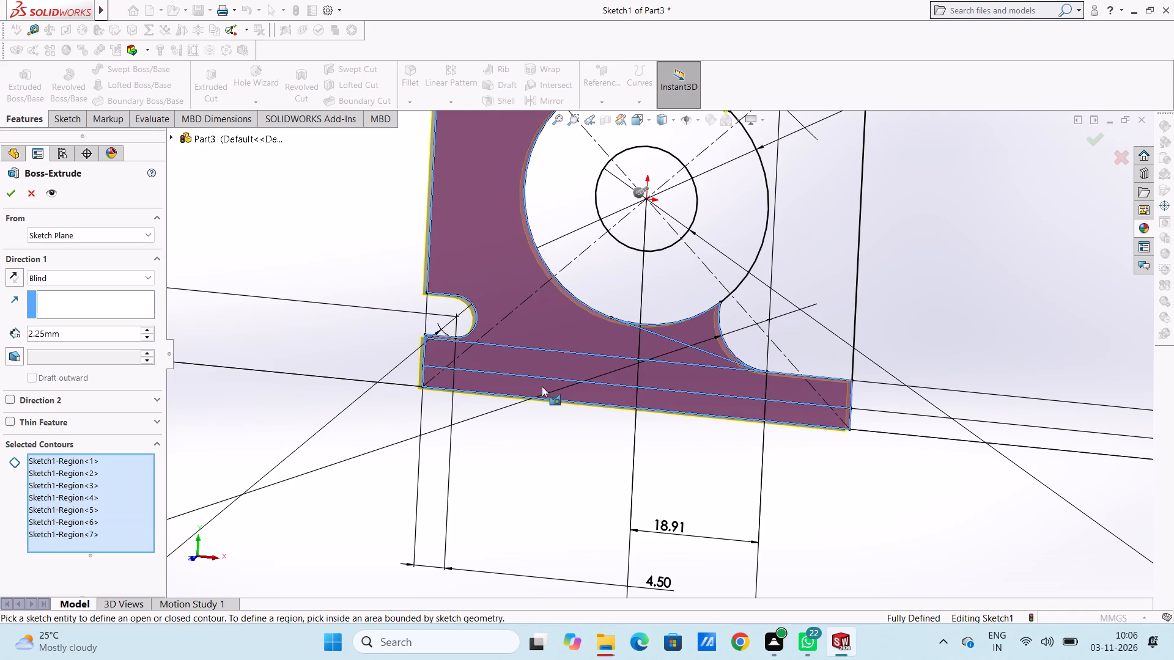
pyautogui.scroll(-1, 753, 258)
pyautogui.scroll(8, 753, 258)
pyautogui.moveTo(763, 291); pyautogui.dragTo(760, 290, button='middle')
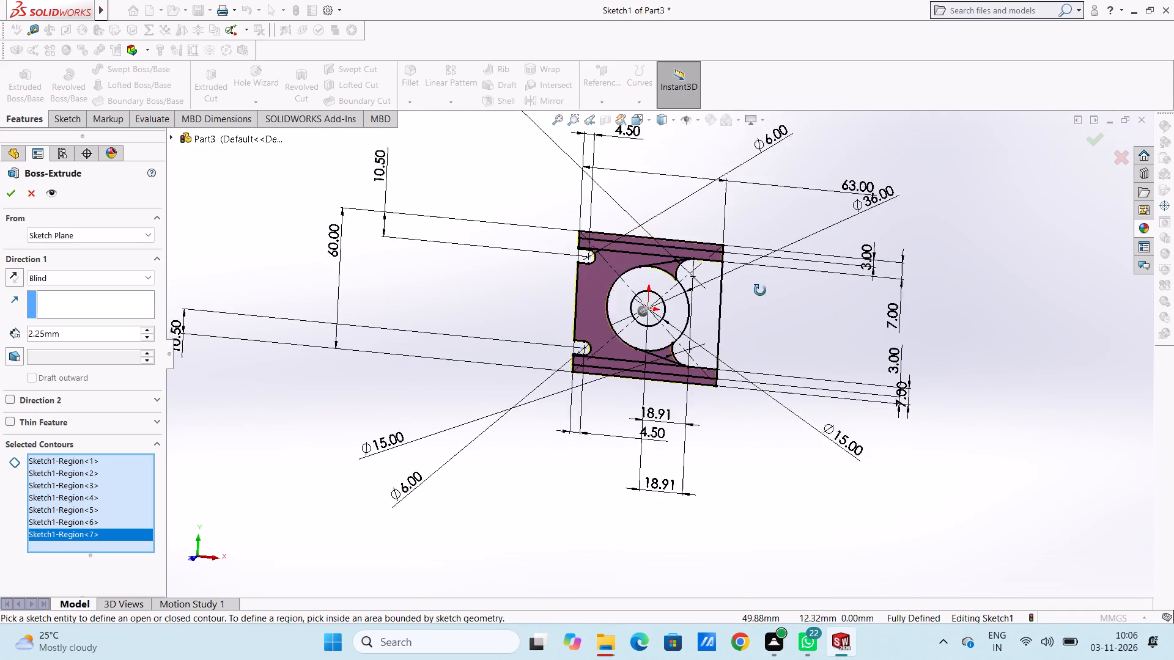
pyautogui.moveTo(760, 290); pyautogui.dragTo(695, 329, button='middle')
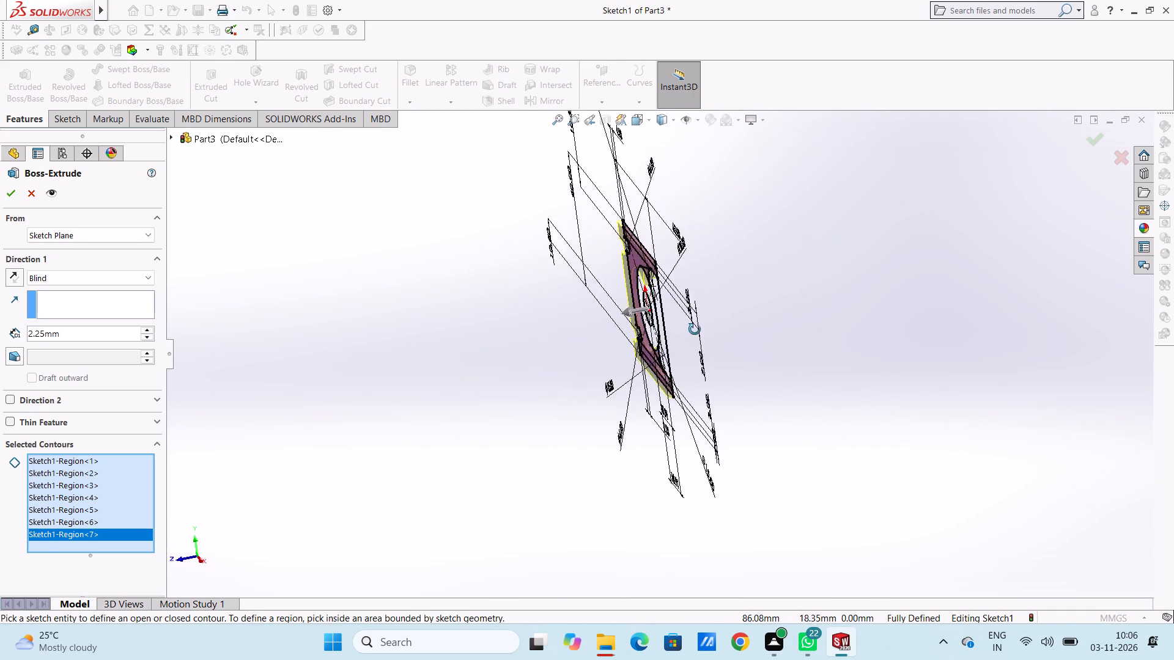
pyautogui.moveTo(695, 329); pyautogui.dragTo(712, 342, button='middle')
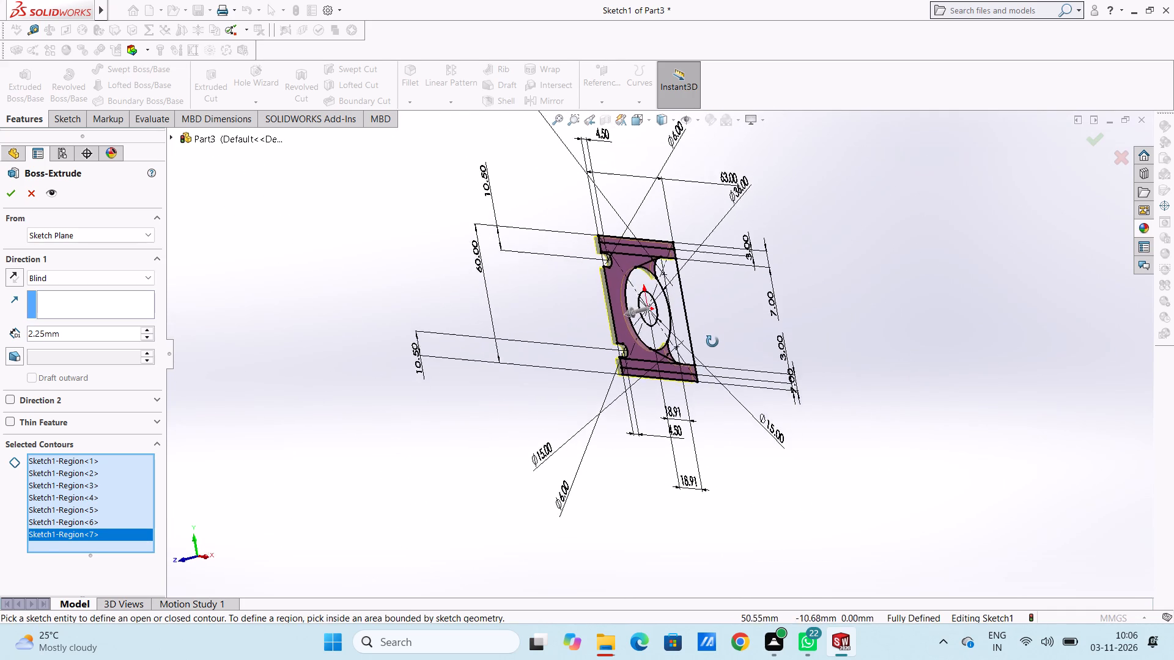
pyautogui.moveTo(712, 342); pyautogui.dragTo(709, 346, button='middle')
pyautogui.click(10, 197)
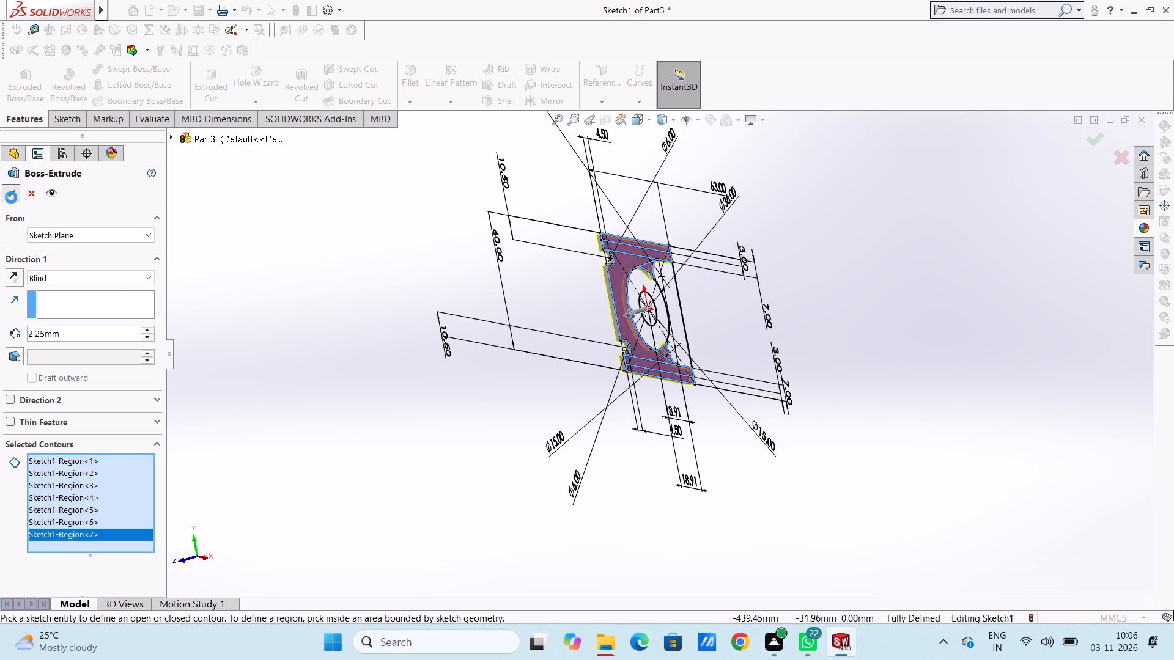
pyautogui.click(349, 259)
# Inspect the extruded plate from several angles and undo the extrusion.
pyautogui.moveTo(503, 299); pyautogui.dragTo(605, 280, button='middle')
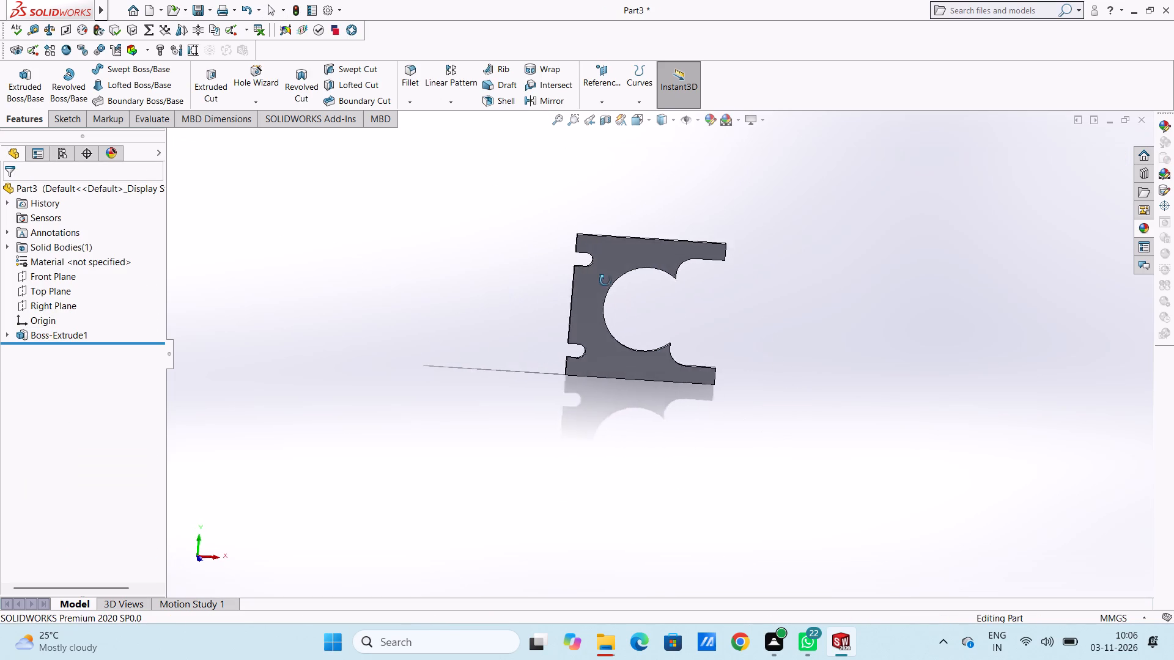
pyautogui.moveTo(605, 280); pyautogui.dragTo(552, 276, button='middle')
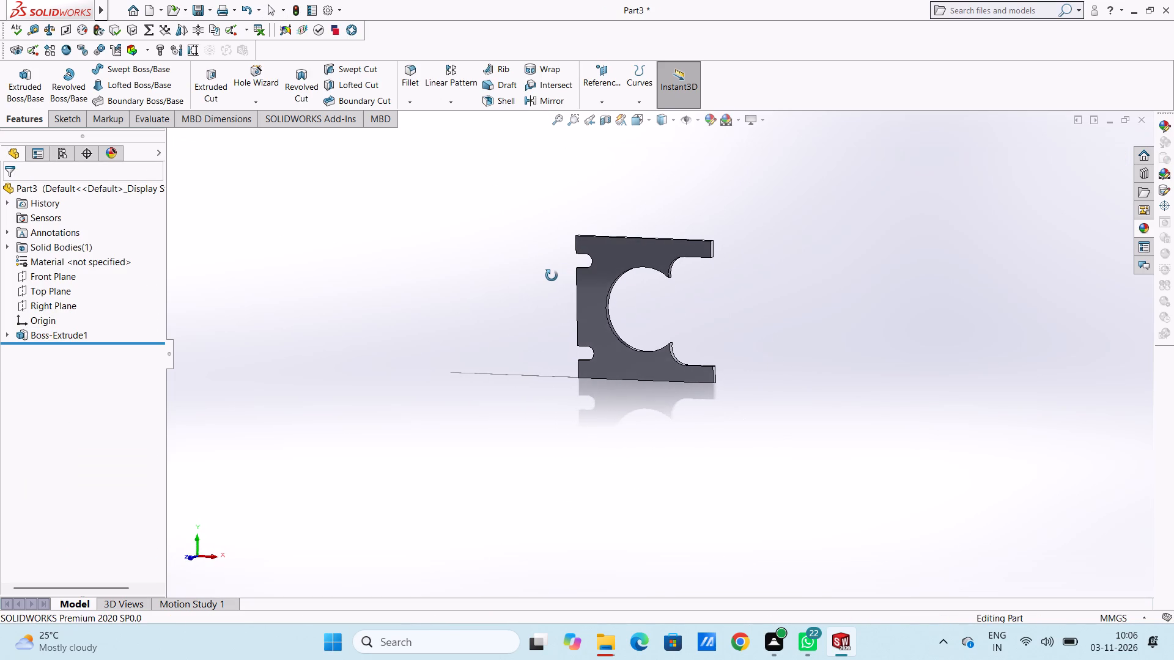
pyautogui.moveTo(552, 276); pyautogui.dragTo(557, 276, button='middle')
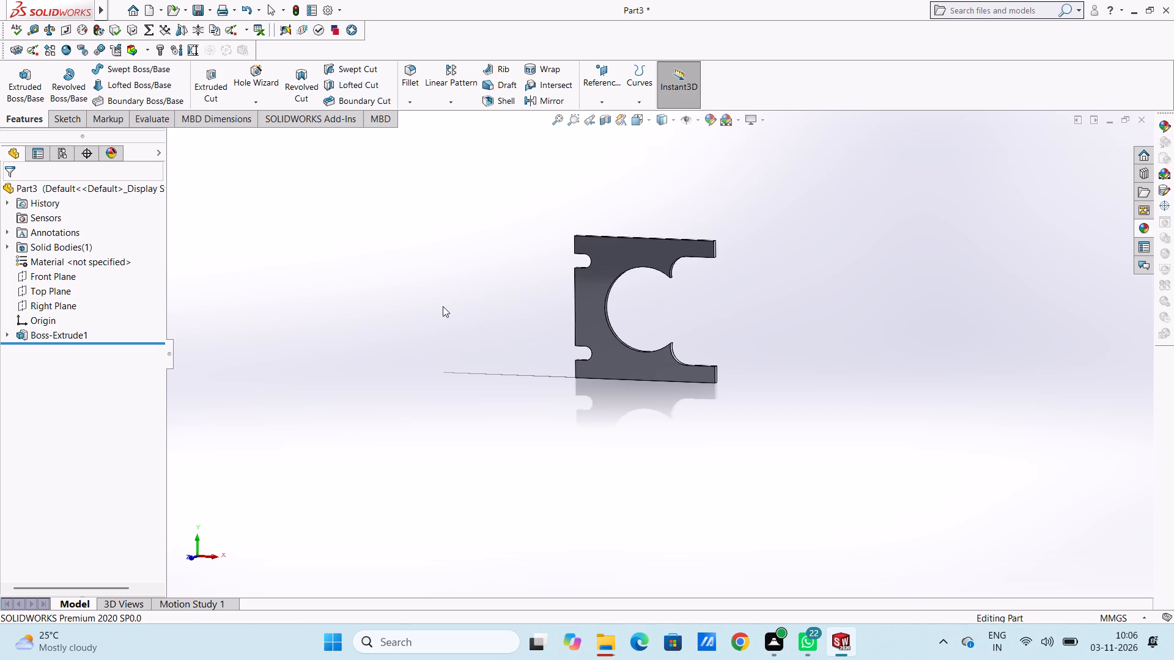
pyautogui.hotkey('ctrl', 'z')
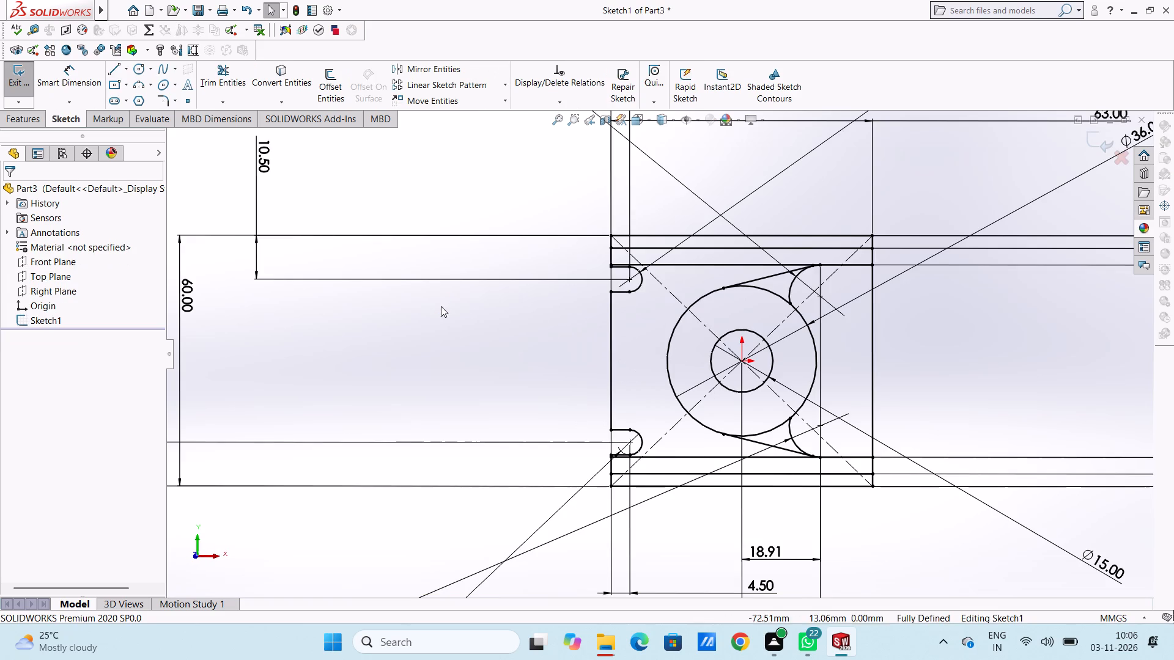
# Start a Boss-Extrude with the two upper strips, upper tangent-arc corner, slotted plate region and the ring between the 36 mm and 15 mm circles.
pyautogui.click(27, 119)
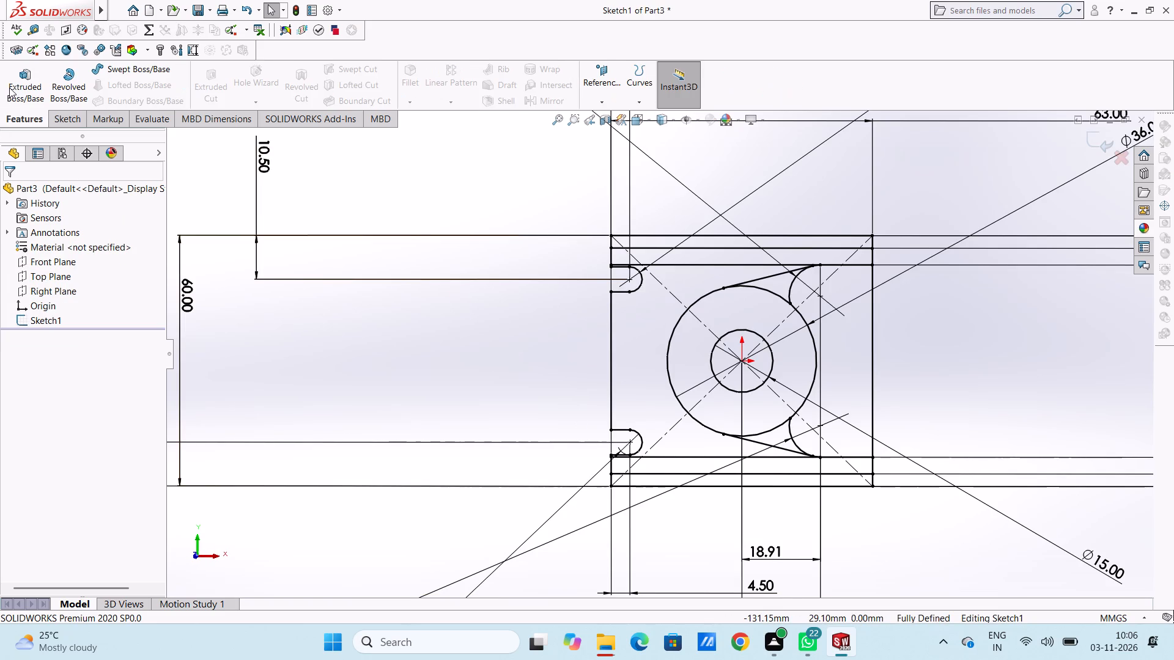
pyautogui.click(9, 87)
pyautogui.scroll(-5, 663, 352)
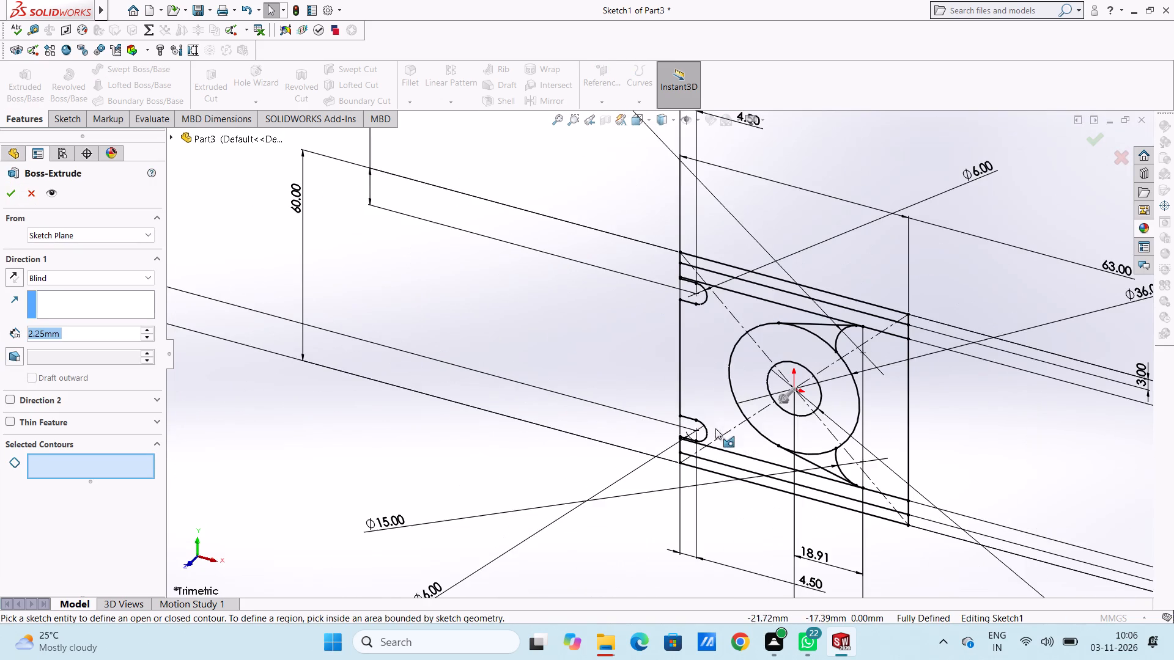
pyautogui.scroll(-4, 851, 340)
pyautogui.click(834, 269)
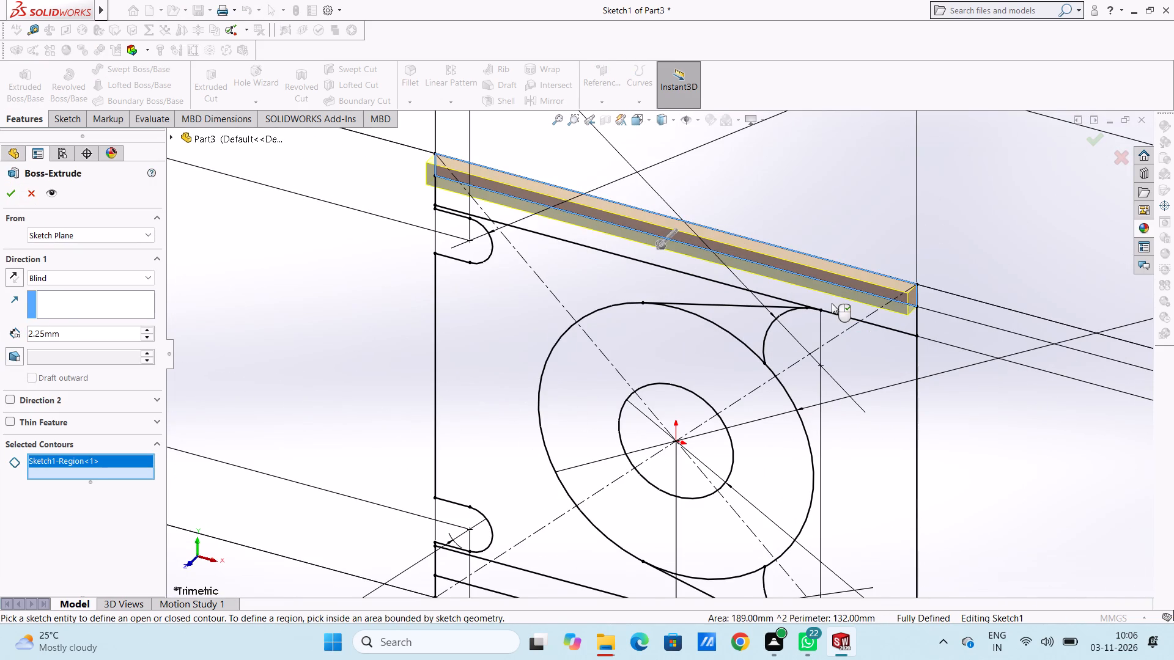
pyautogui.click(832, 303)
pyautogui.click(745, 325)
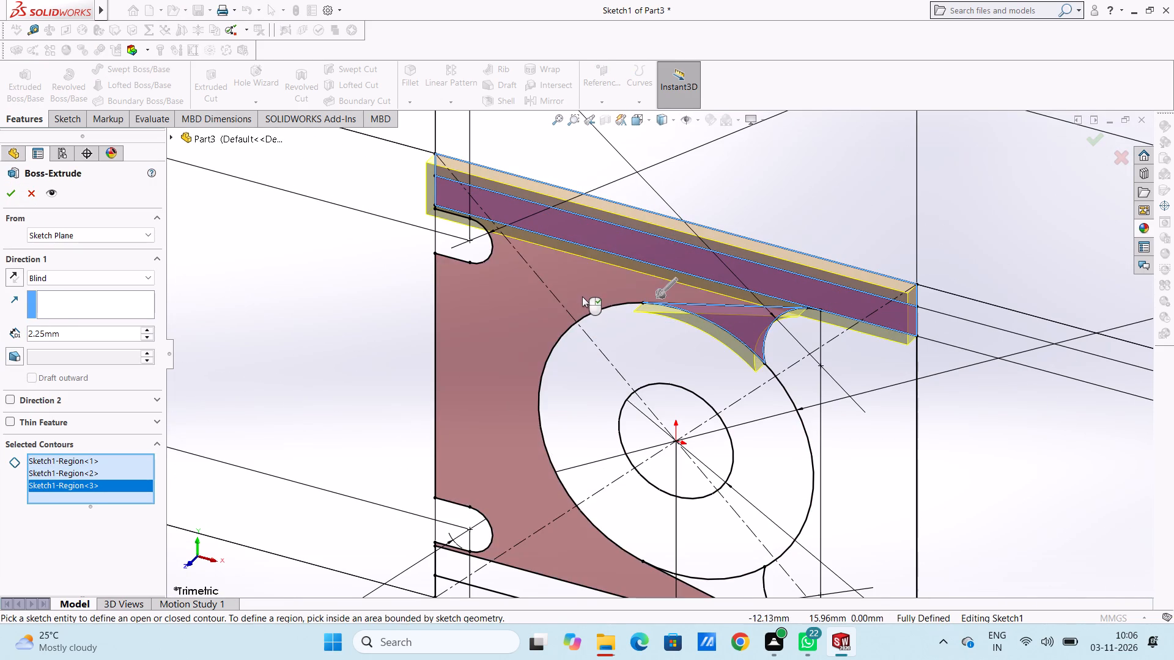
pyautogui.click(580, 294)
pyautogui.click(736, 389)
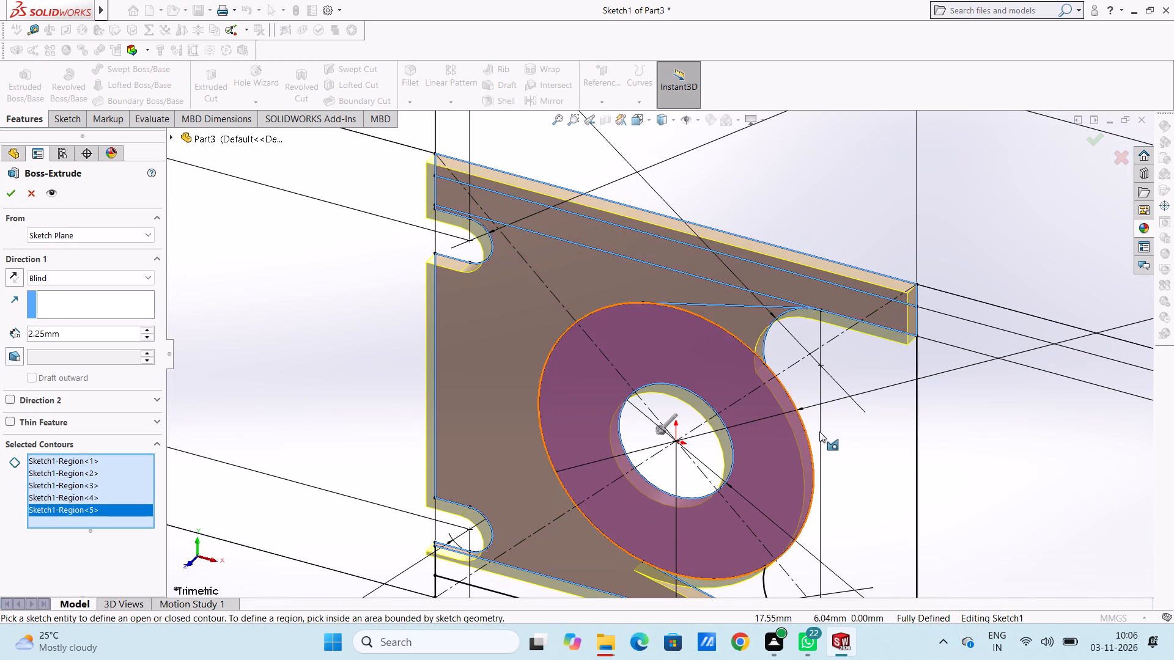
# Add the two lower strips and the lower tangent-arc corner to the selected contours, and complete the 2.25 mm extrusion.
pyautogui.moveTo(822, 428); pyautogui.dragTo(814, 384, button='middle')
pyautogui.scroll(5, 814, 384)
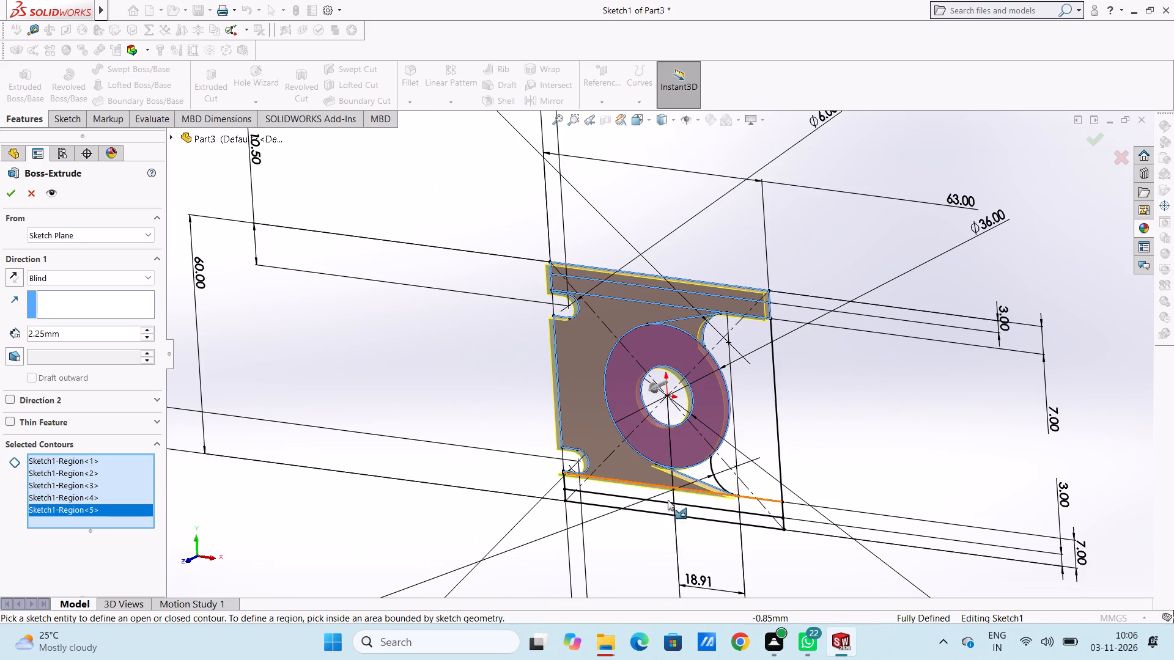
pyautogui.scroll(-3, 663, 506)
pyautogui.click(558, 443)
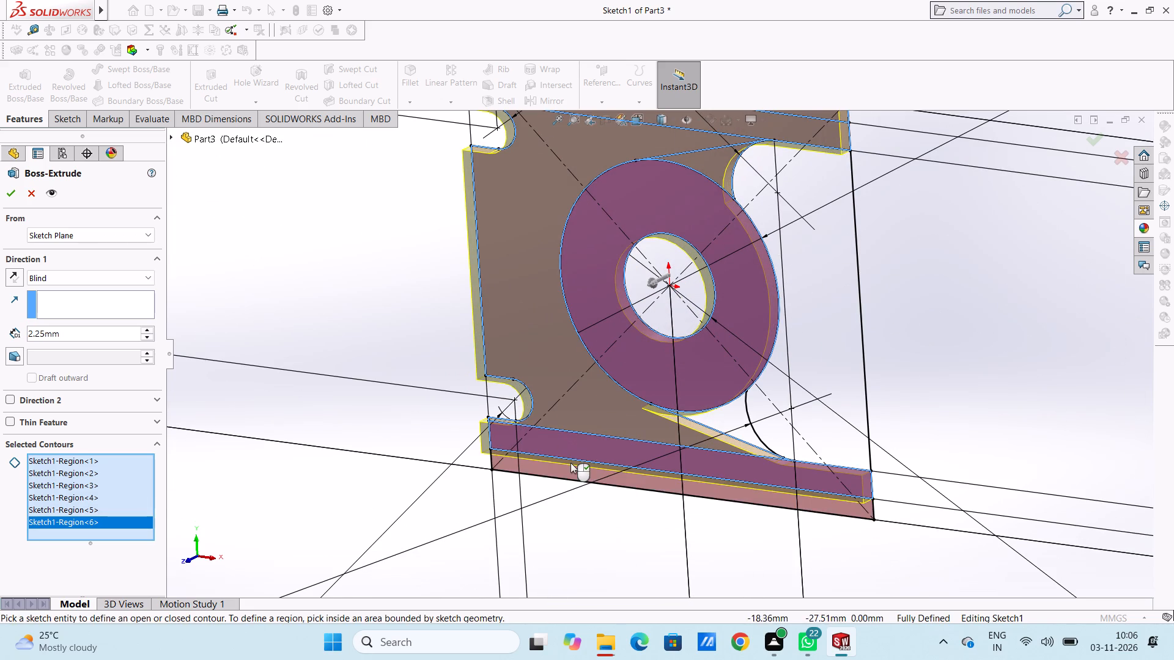
pyautogui.click(570, 463)
pyautogui.click(725, 413)
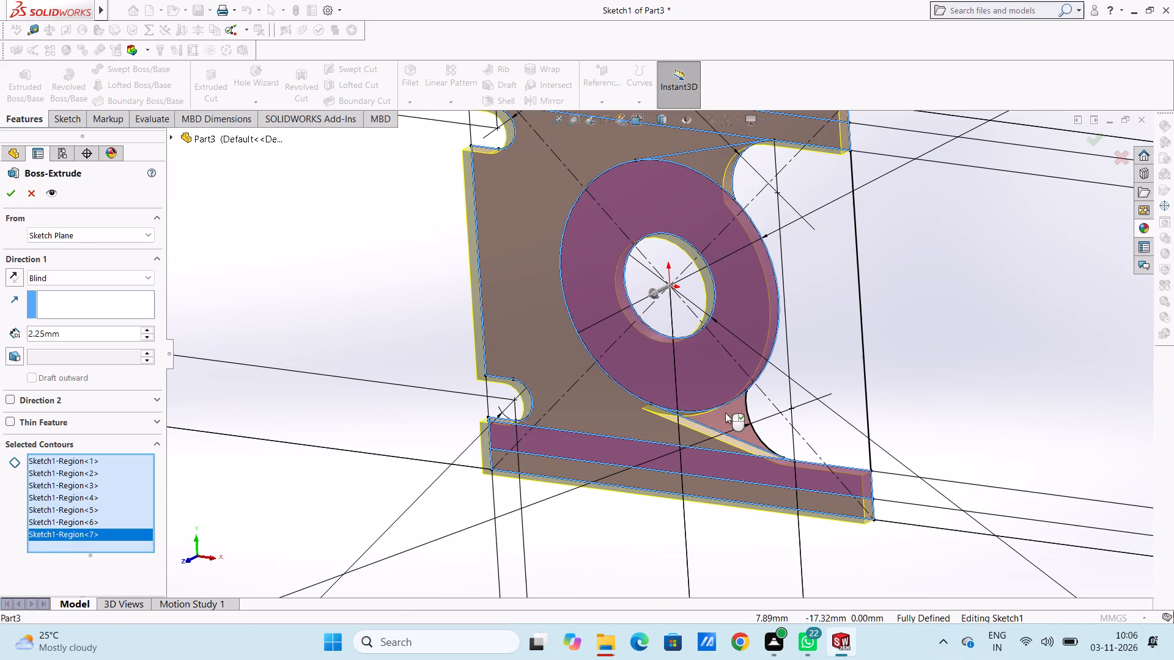
pyautogui.scroll(3, 452, 388)
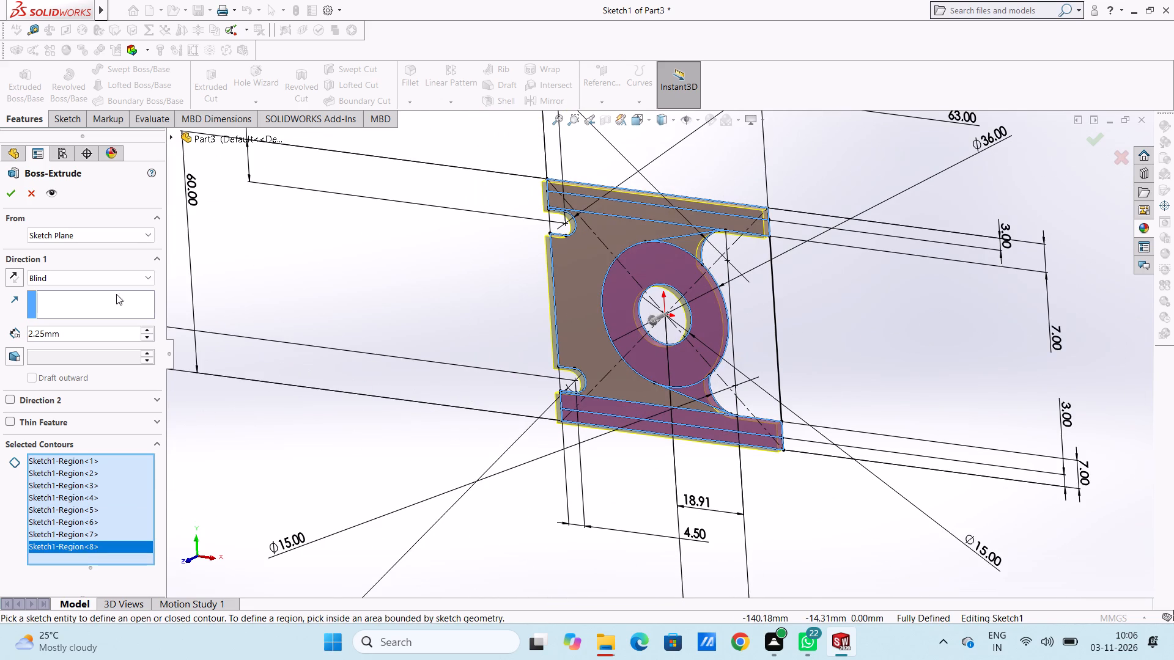
pyautogui.click(8, 196)
pyautogui.click(338, 296)
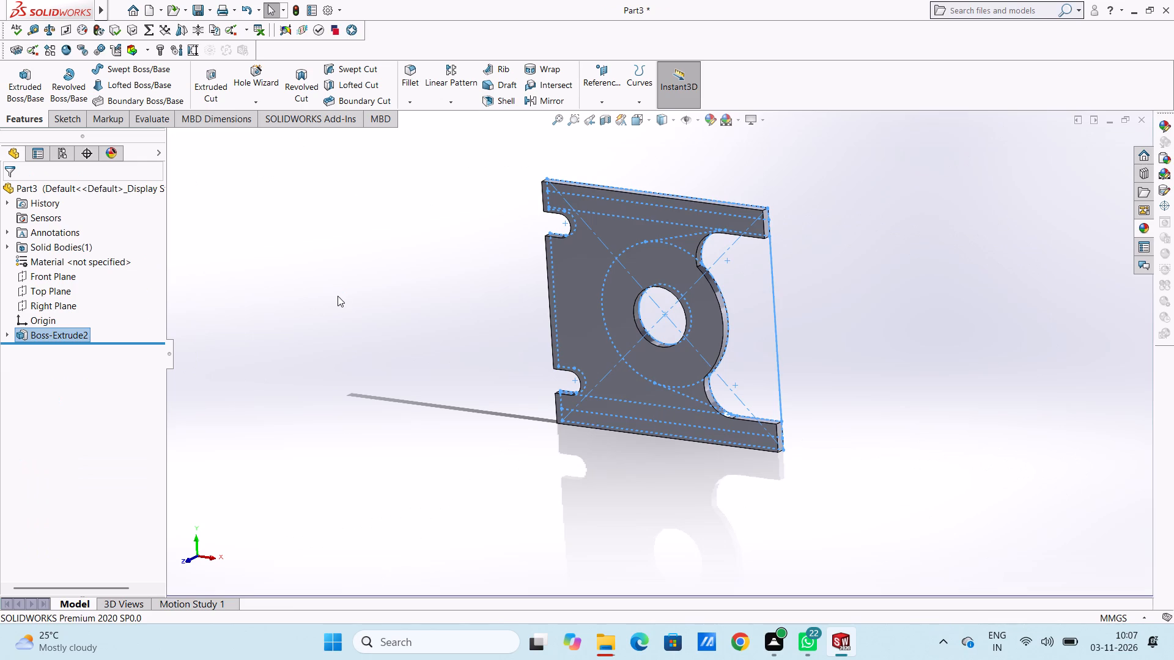
# Inspect the extruded plate from several angles and return to the front view.
pyautogui.moveTo(382, 300); pyautogui.dragTo(338, 331, button='middle')
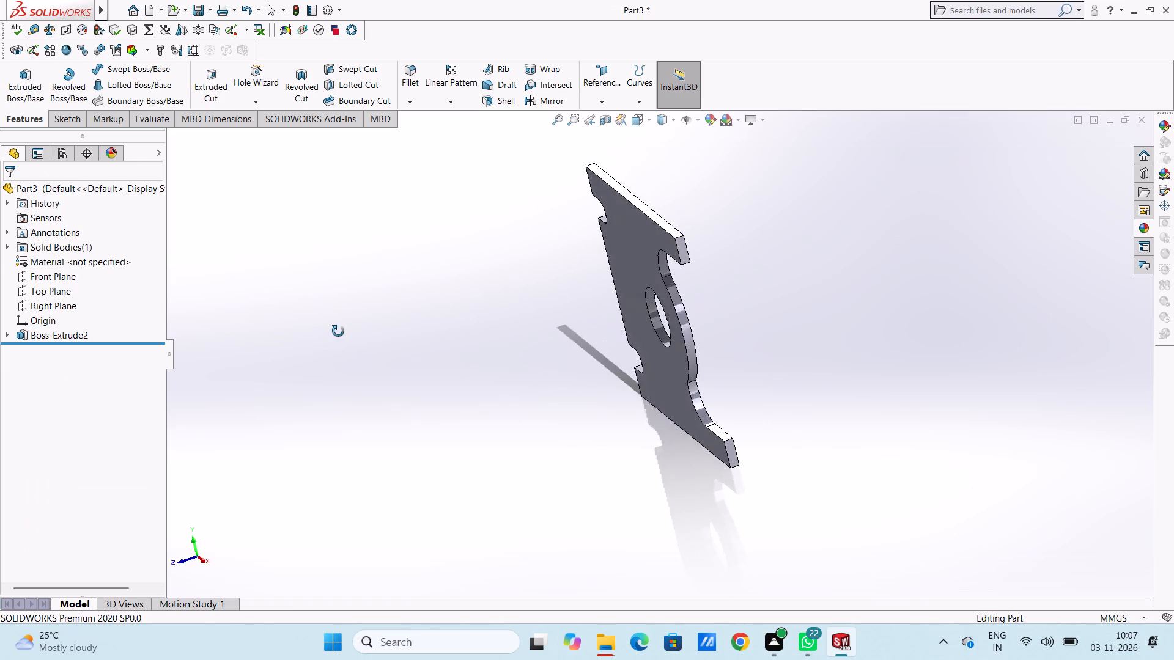
pyautogui.moveTo(338, 331); pyautogui.dragTo(573, 393, button='middle')
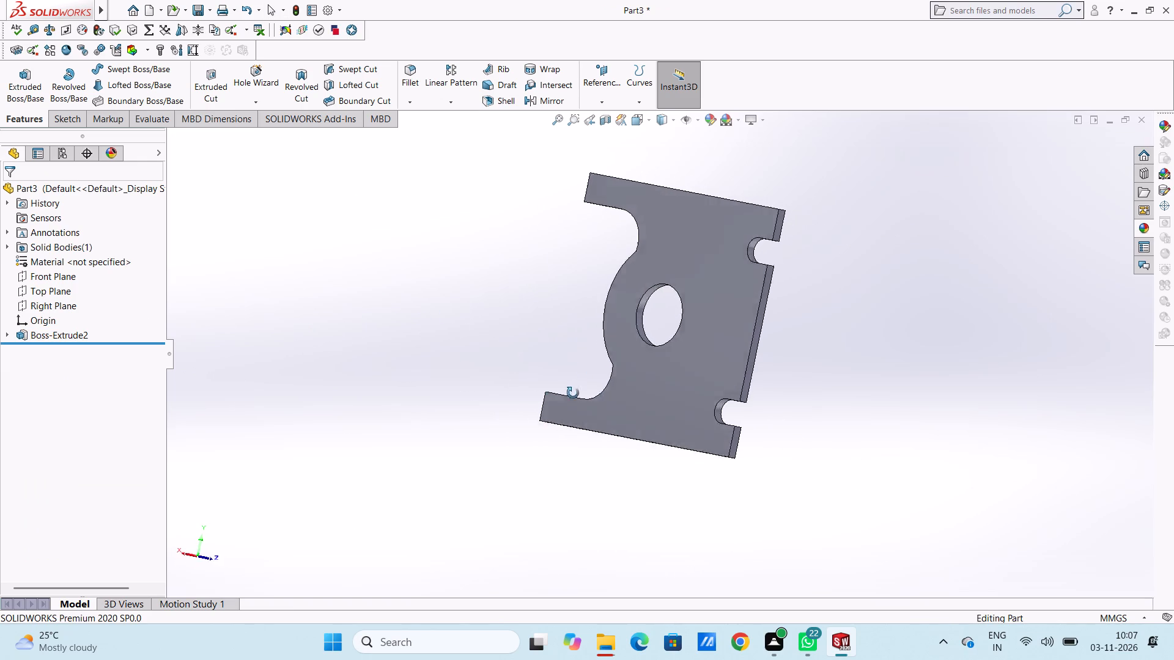
pyautogui.moveTo(573, 393); pyautogui.dragTo(304, 397, button='middle')
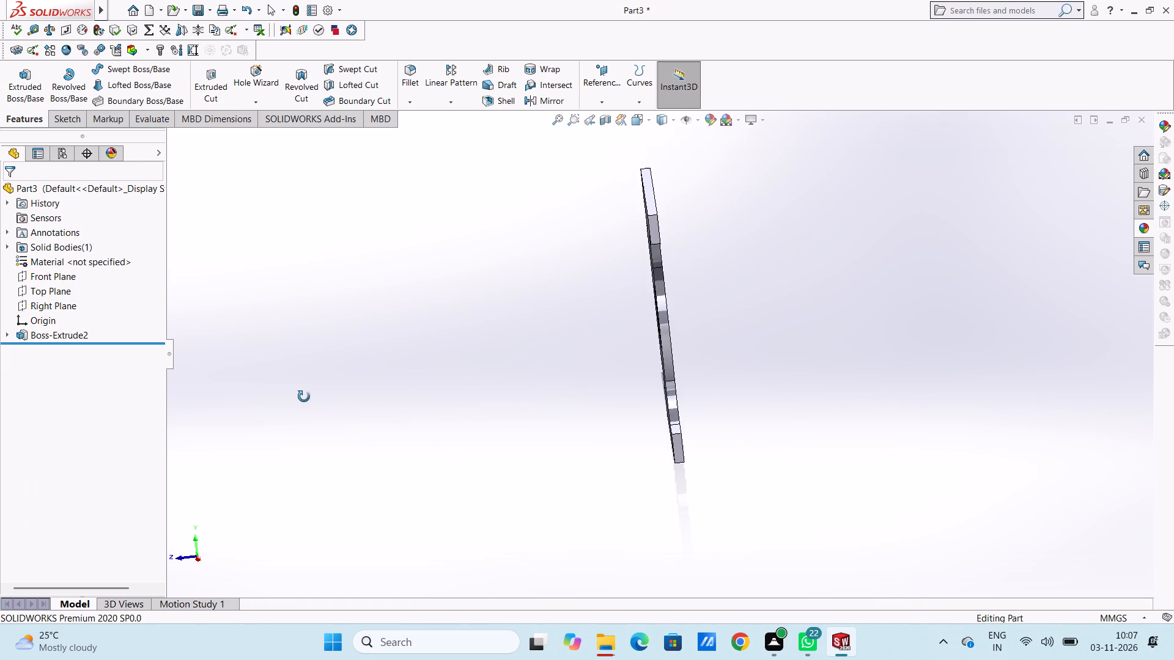
pyautogui.moveTo(304, 397); pyautogui.dragTo(399, 372, button='middle')
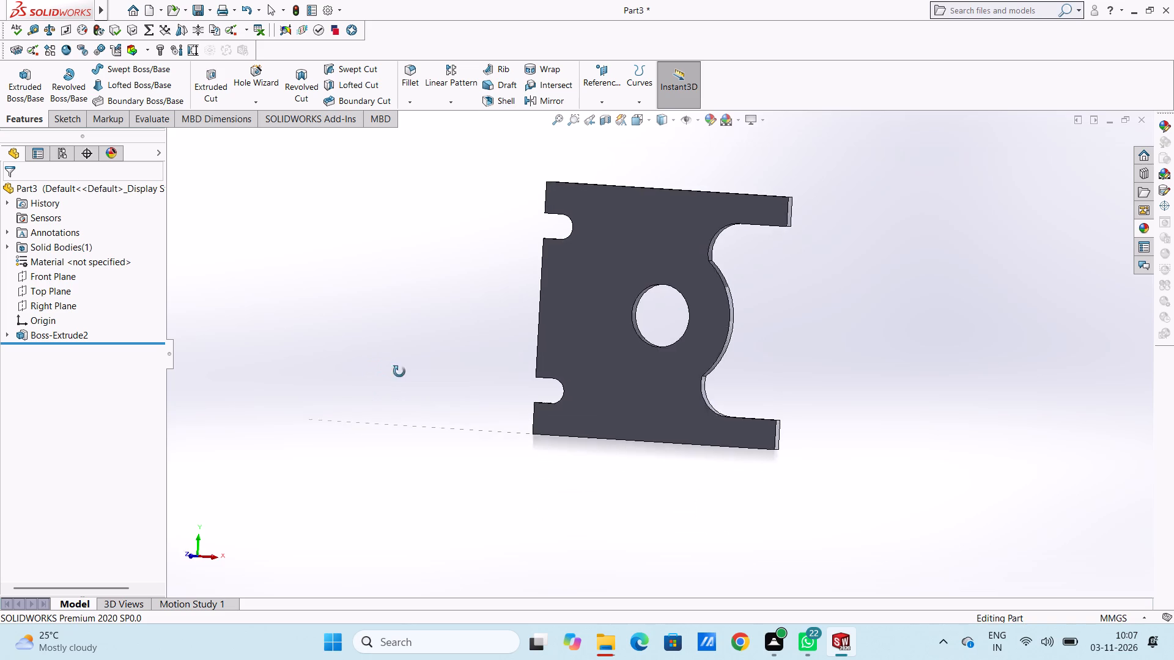
pyautogui.moveTo(399, 372); pyautogui.dragTo(363, 389, button='middle')
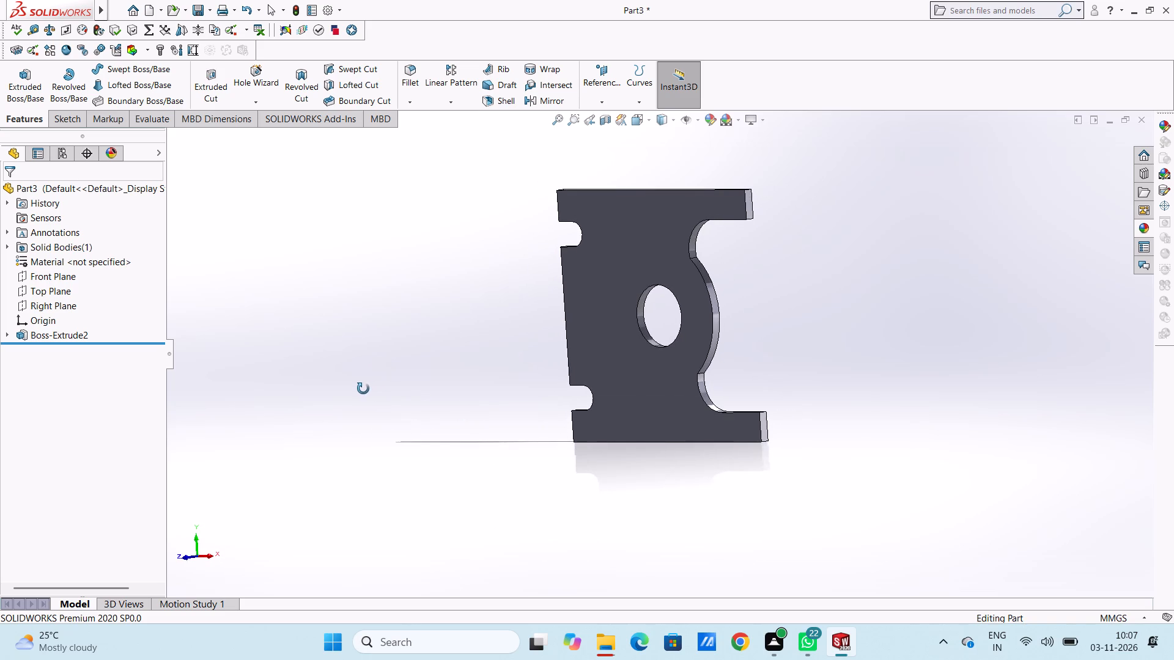
pyautogui.moveTo(363, 389); pyautogui.dragTo(360, 389, button='middle')
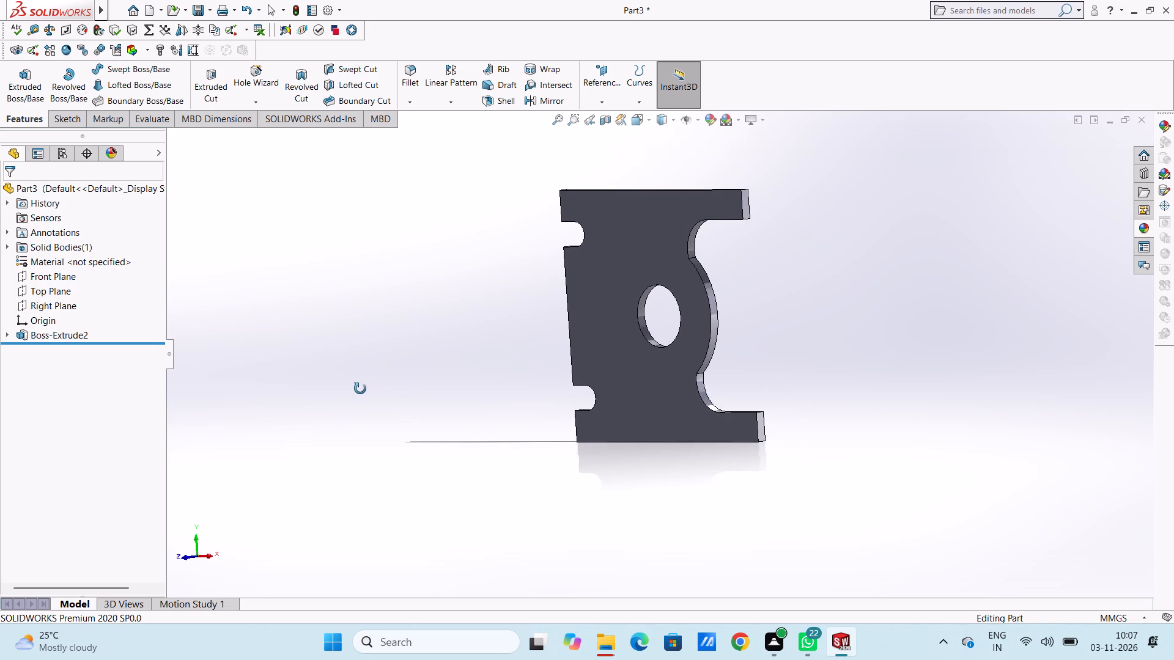
pyautogui.moveTo(360, 389); pyautogui.dragTo(356, 389, button='middle')
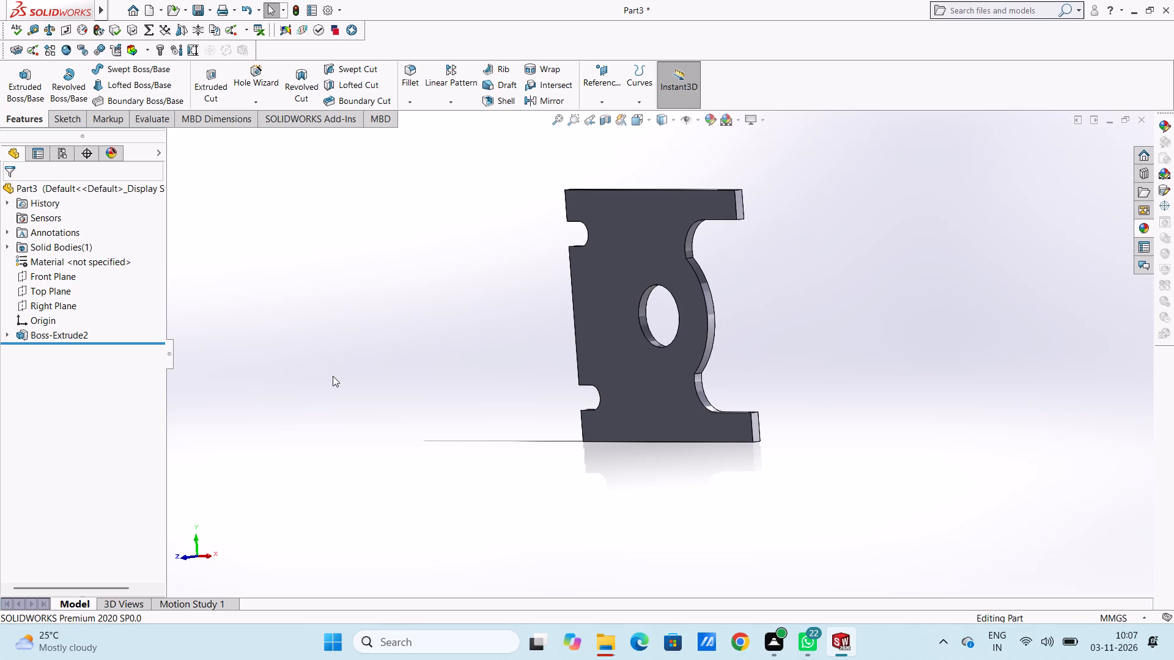
pyautogui.hotkey('ctrl', '1')
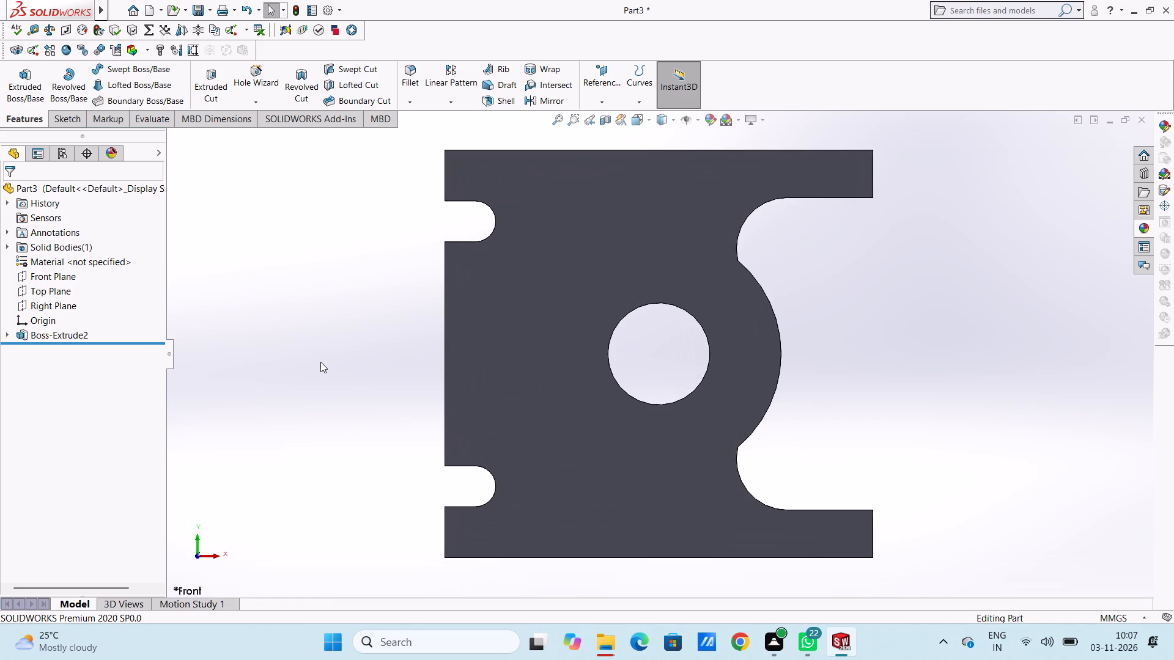
# Start a blind Boss-Extrude from Sketch1 using the two outermost 3 mm strips along the plate's upper and lower edges.
pyautogui.click(6, 334)
pyautogui.click(59, 350)
pyautogui.scroll(3, 271, 306)
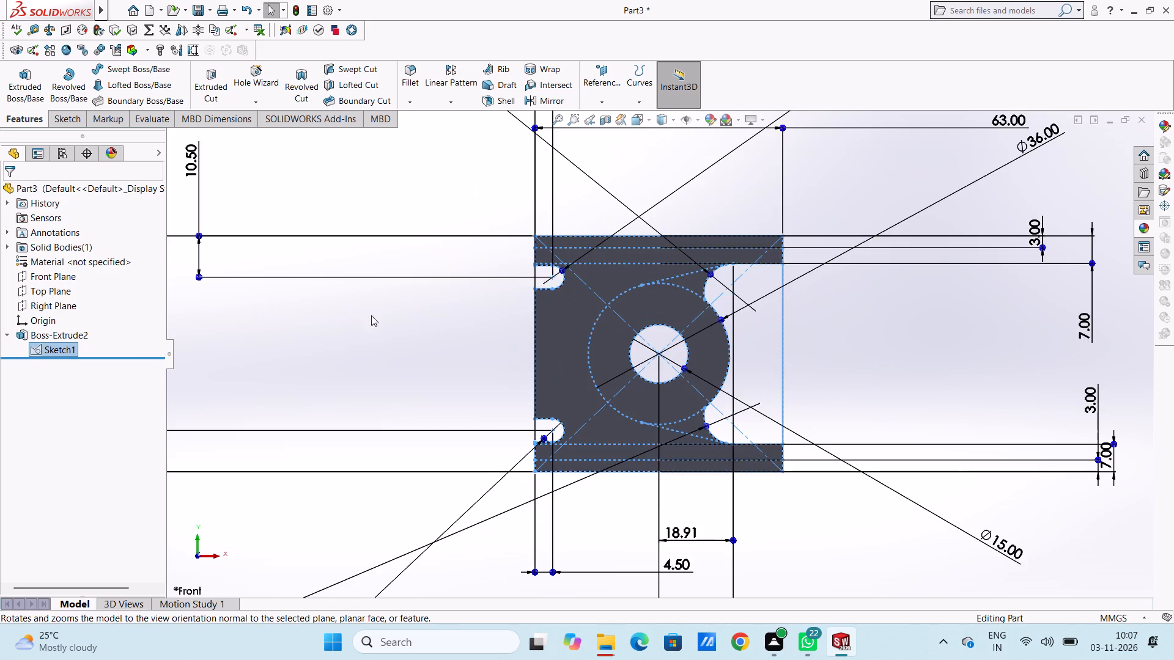
pyautogui.moveTo(383, 316); pyautogui.dragTo(352, 320, button='middle')
pyautogui.scroll(-1, 666, 328)
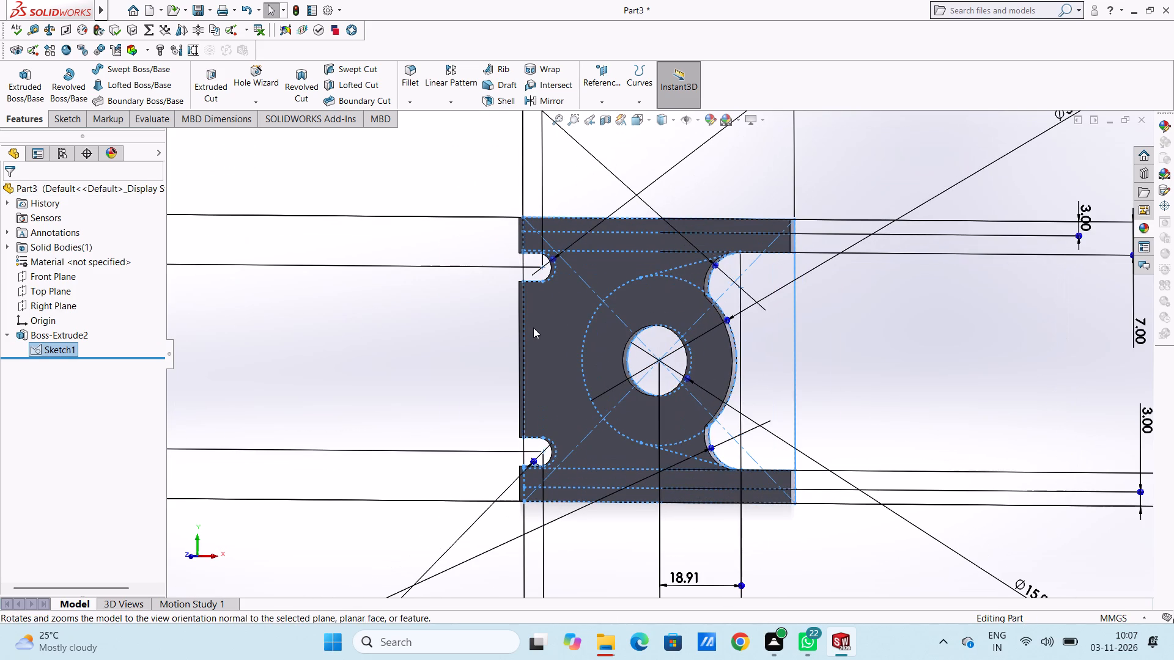
pyautogui.click(7, 74)
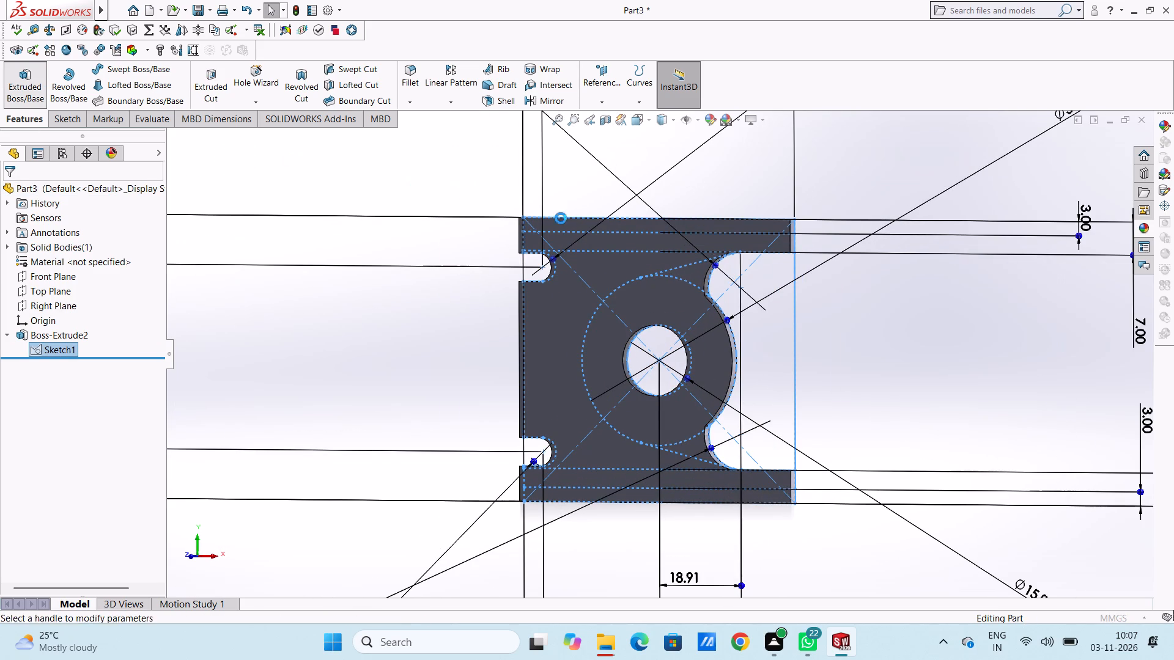
pyautogui.click(748, 226)
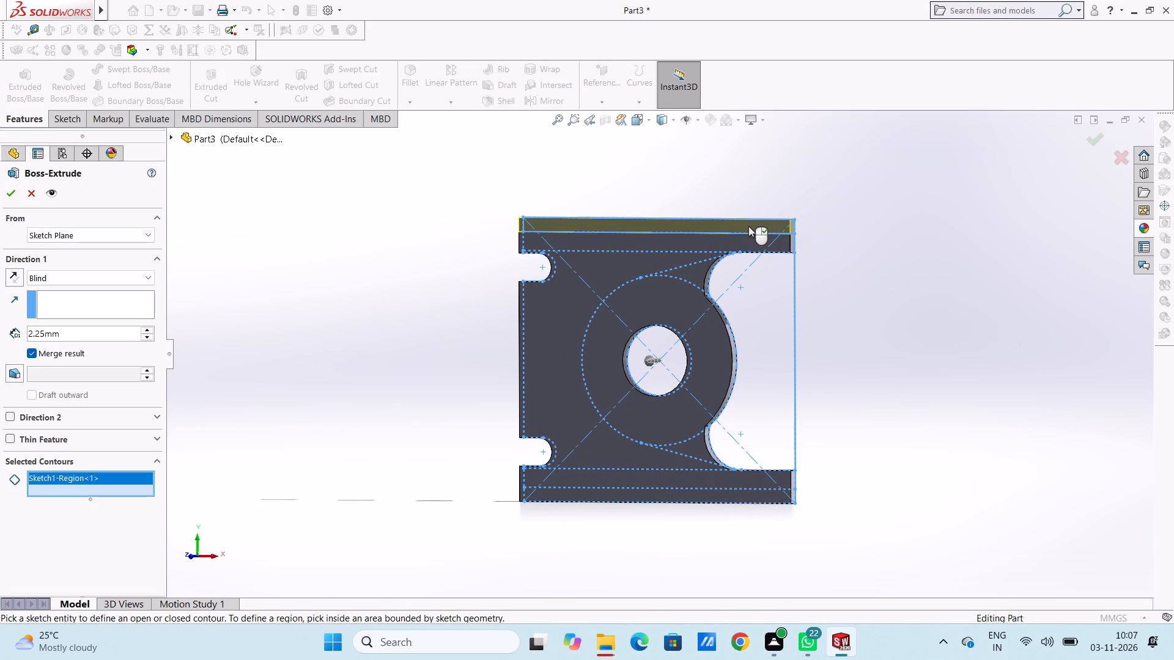
pyautogui.click(742, 497)
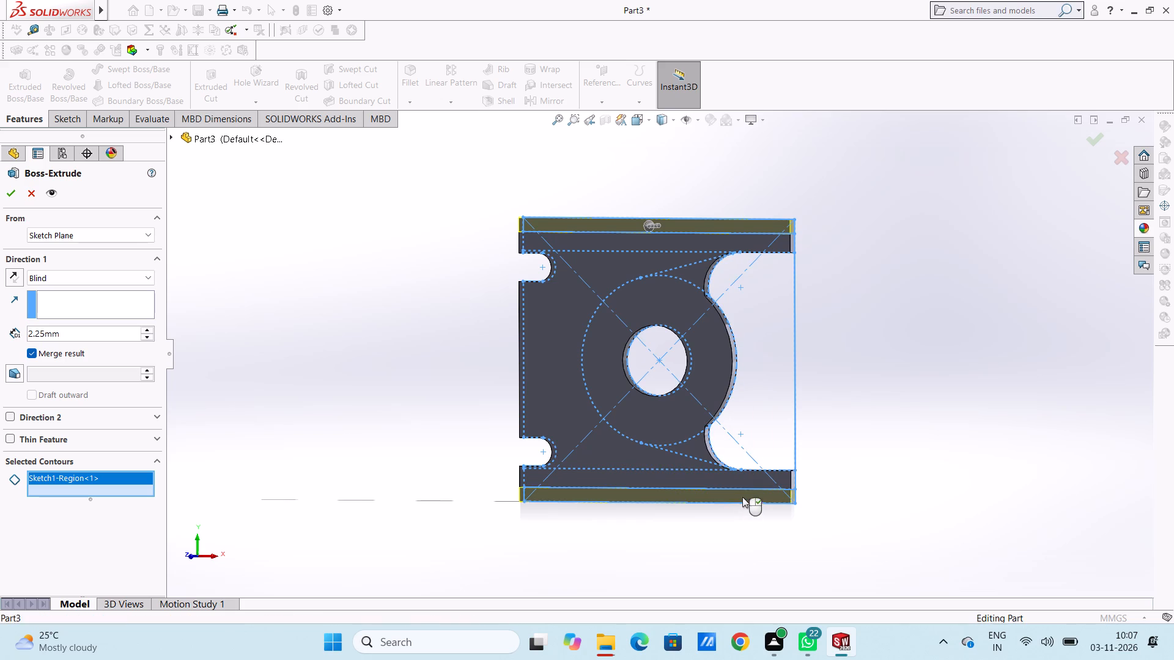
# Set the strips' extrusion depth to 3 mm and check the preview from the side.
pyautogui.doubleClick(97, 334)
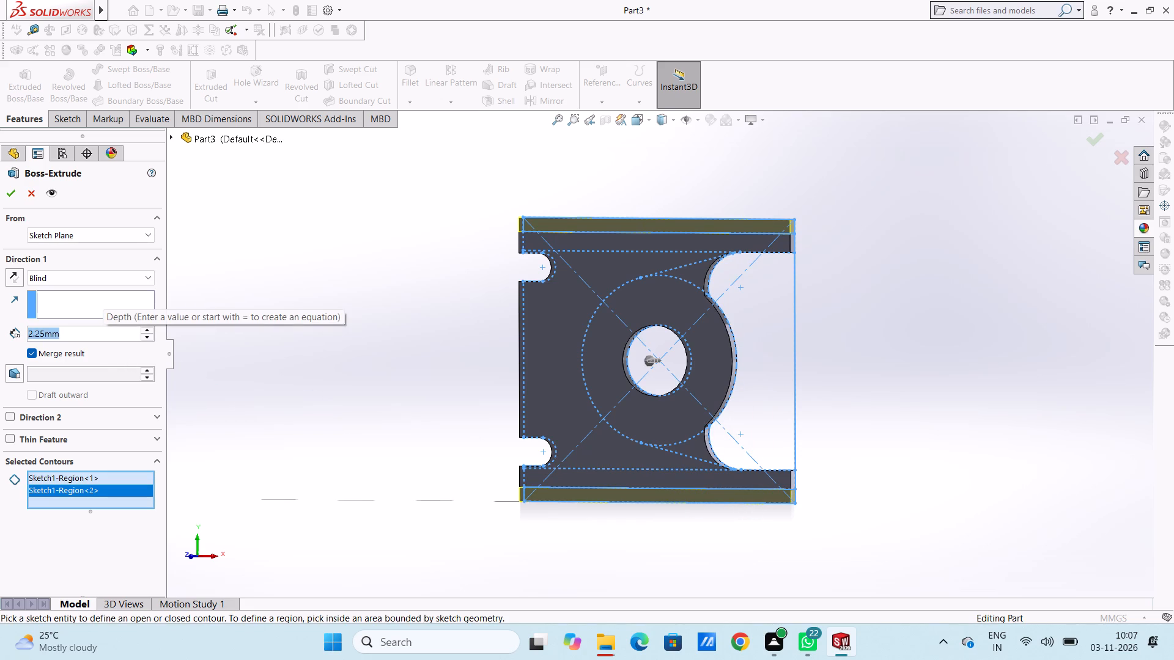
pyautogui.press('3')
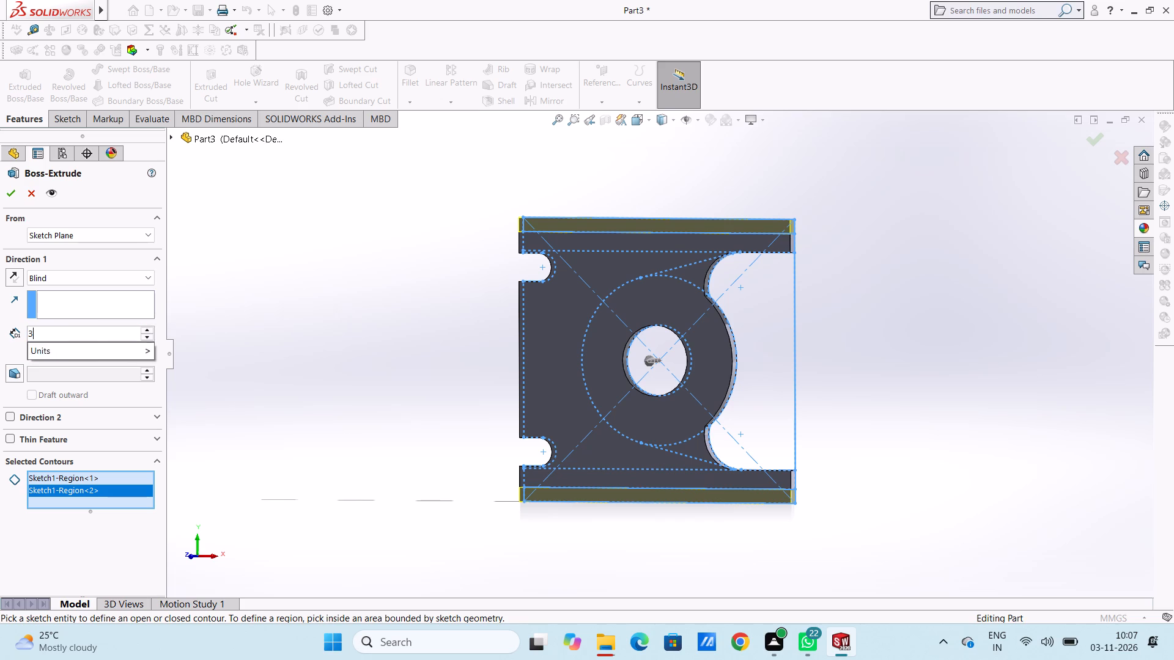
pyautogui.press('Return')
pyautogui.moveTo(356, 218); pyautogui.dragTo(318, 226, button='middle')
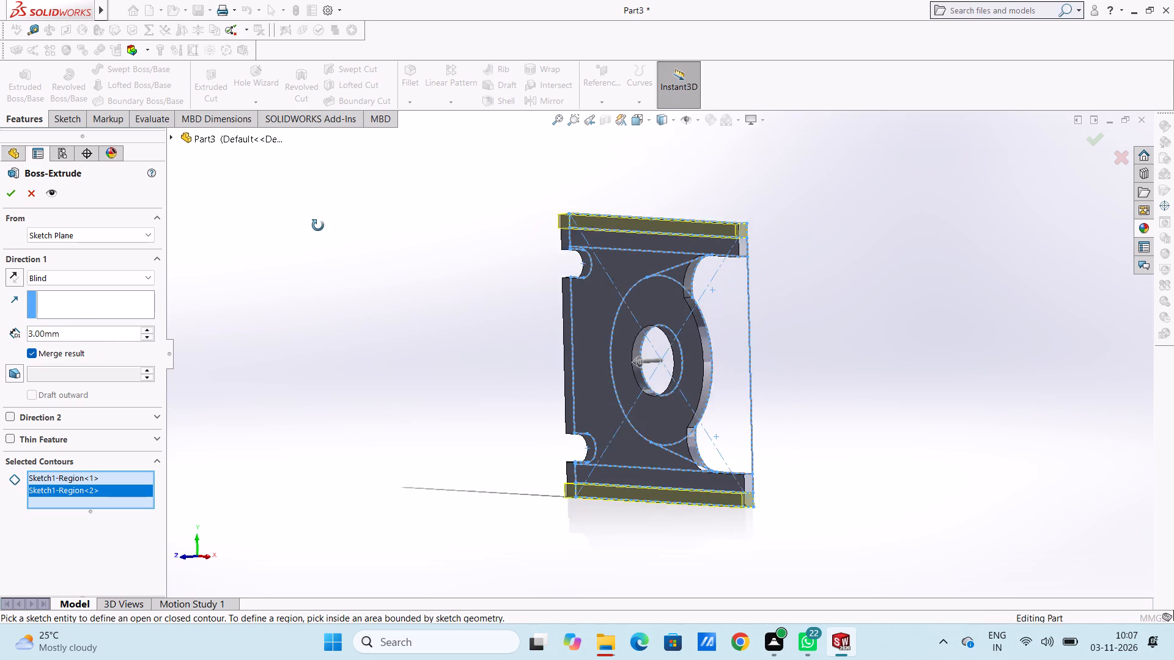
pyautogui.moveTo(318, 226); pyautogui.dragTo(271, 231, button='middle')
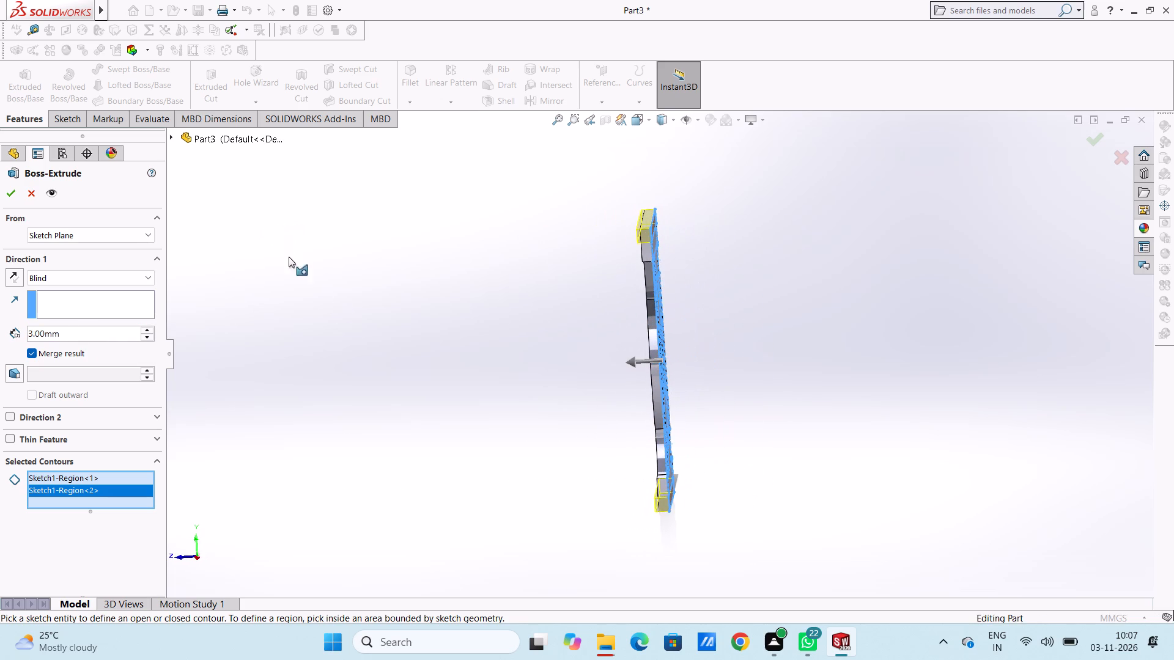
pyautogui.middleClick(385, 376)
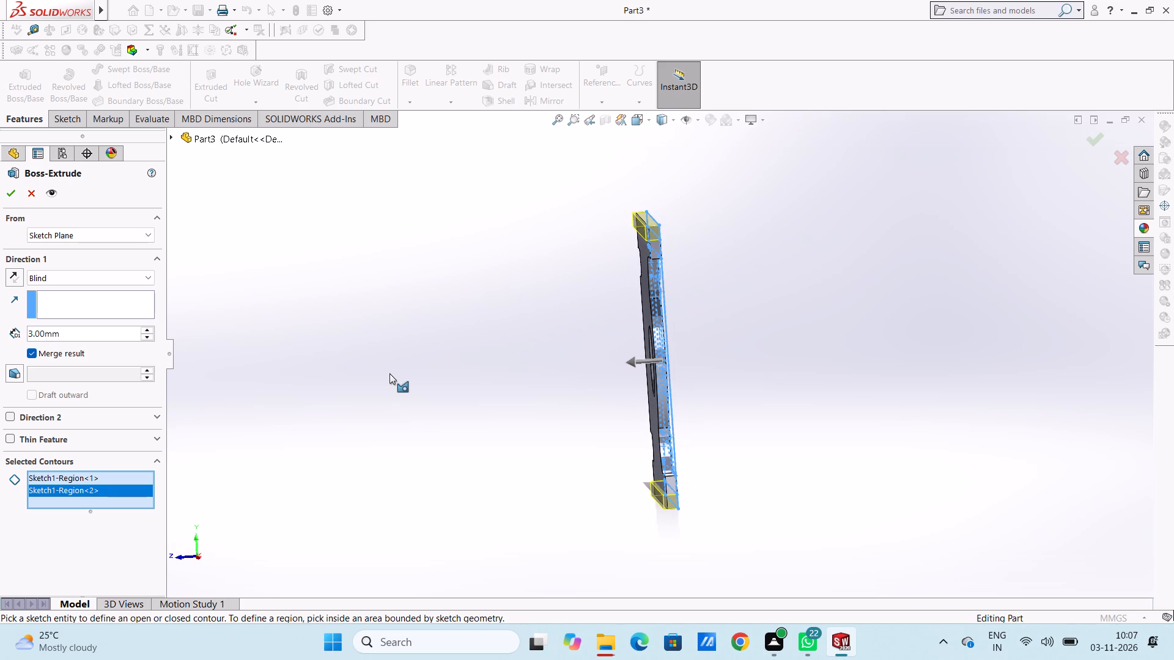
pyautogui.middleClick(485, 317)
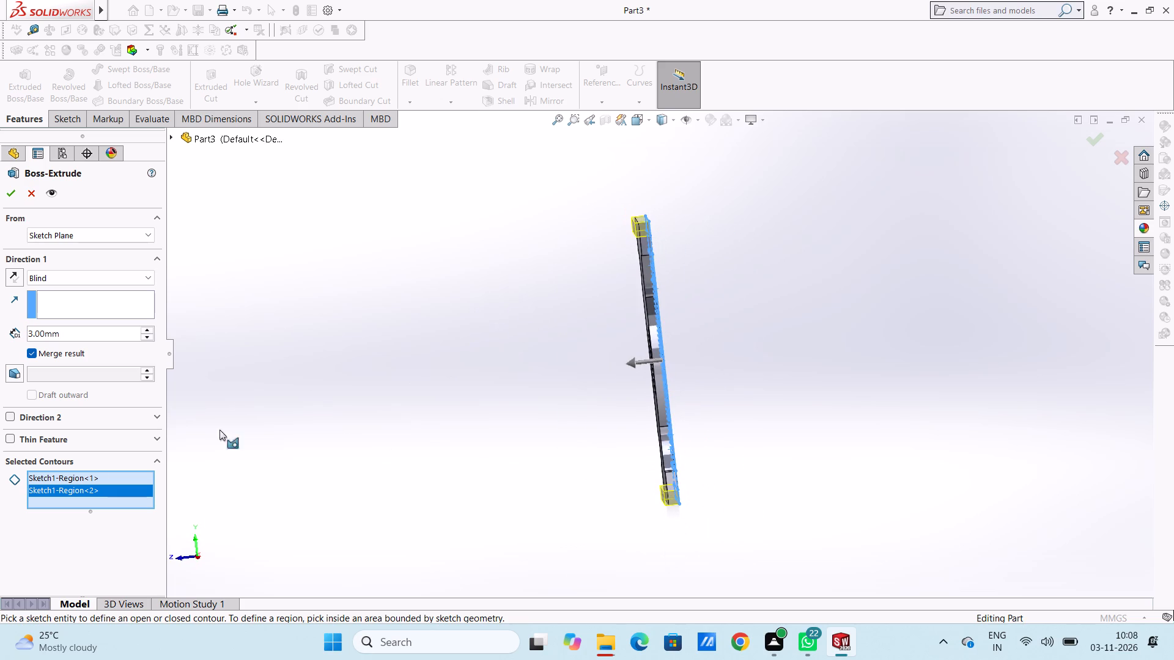
# Set the depth of the two edge strips to 3.25 mm and complete the merged extrusion.
pyautogui.doubleClick(97, 329)
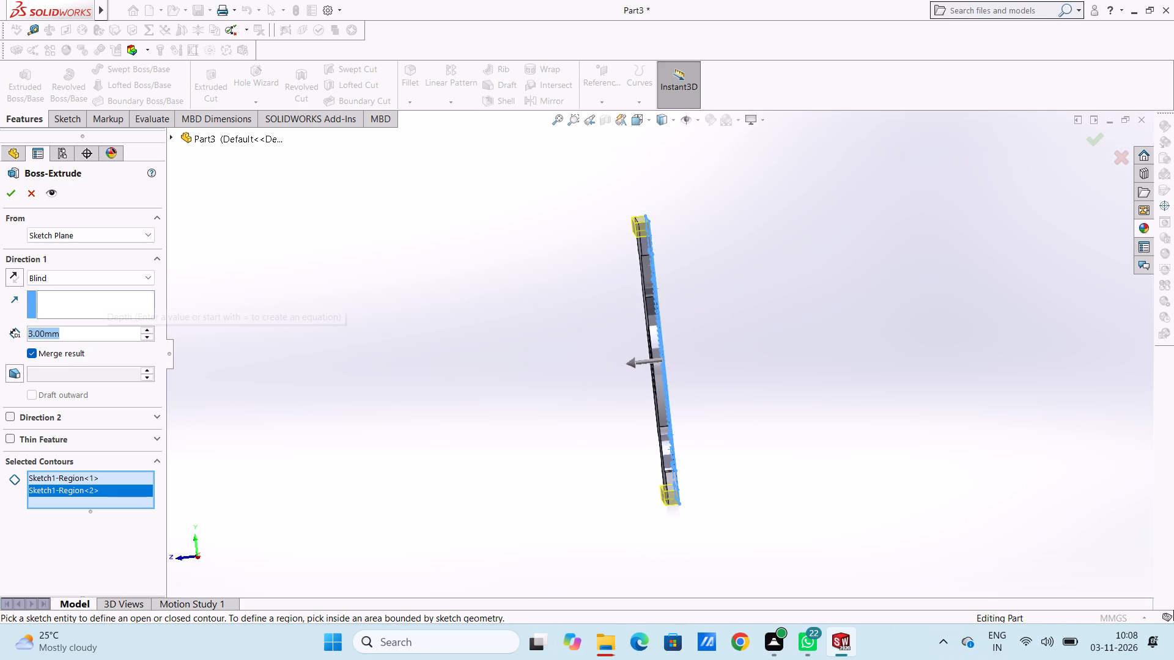
pyautogui.write('3.25')
pyautogui.press('Return')
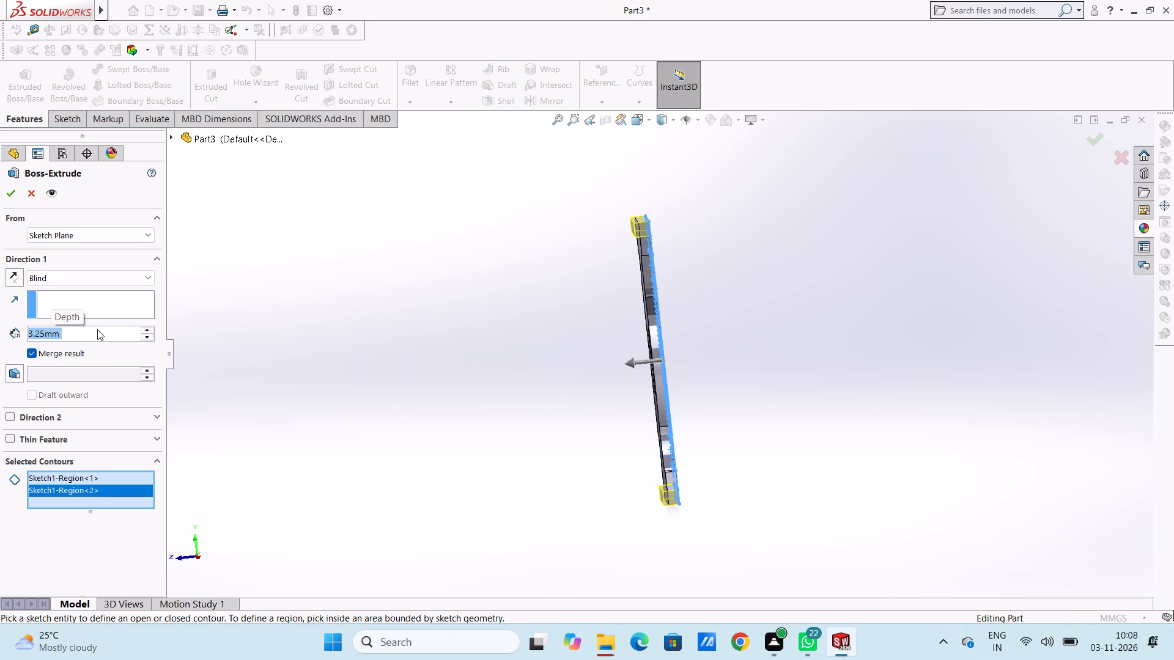
pyautogui.click(9, 188)
pyautogui.click(410, 350)
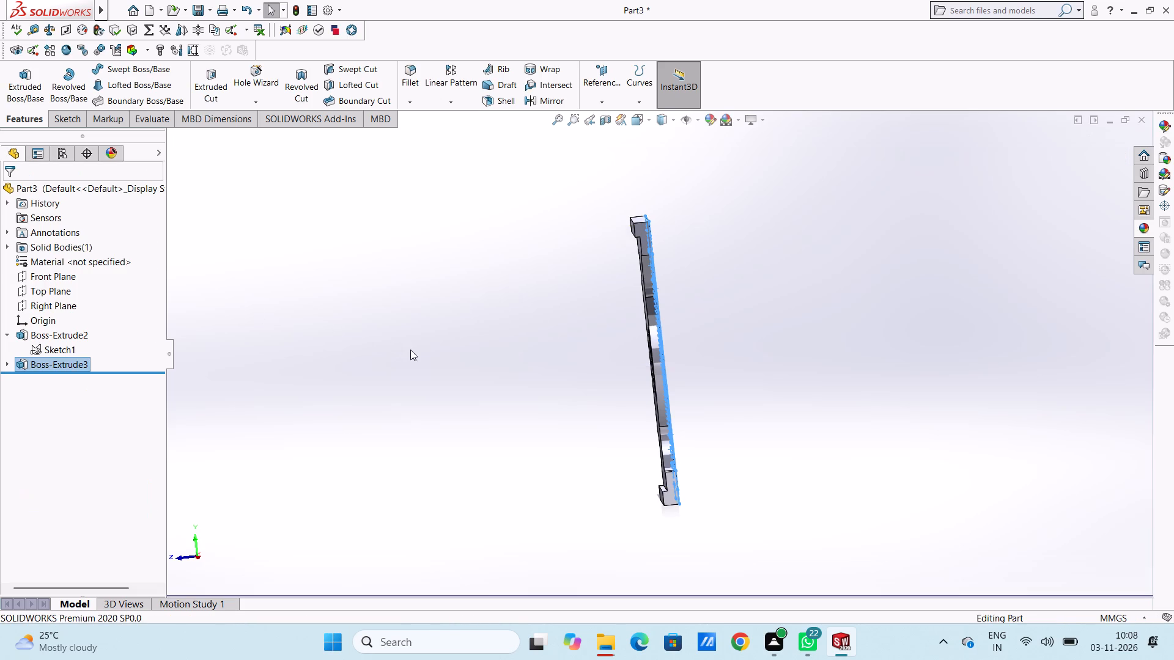
# Examine the raised edge strips and their step above the plate, close up and from several angles.
pyautogui.scroll(-1, 418, 354)
pyautogui.moveTo(426, 355); pyautogui.dragTo(510, 345, button='middle')
pyautogui.scroll(4, 423, 344)
pyautogui.moveTo(451, 393); pyautogui.dragTo(412, 307, button='middle')
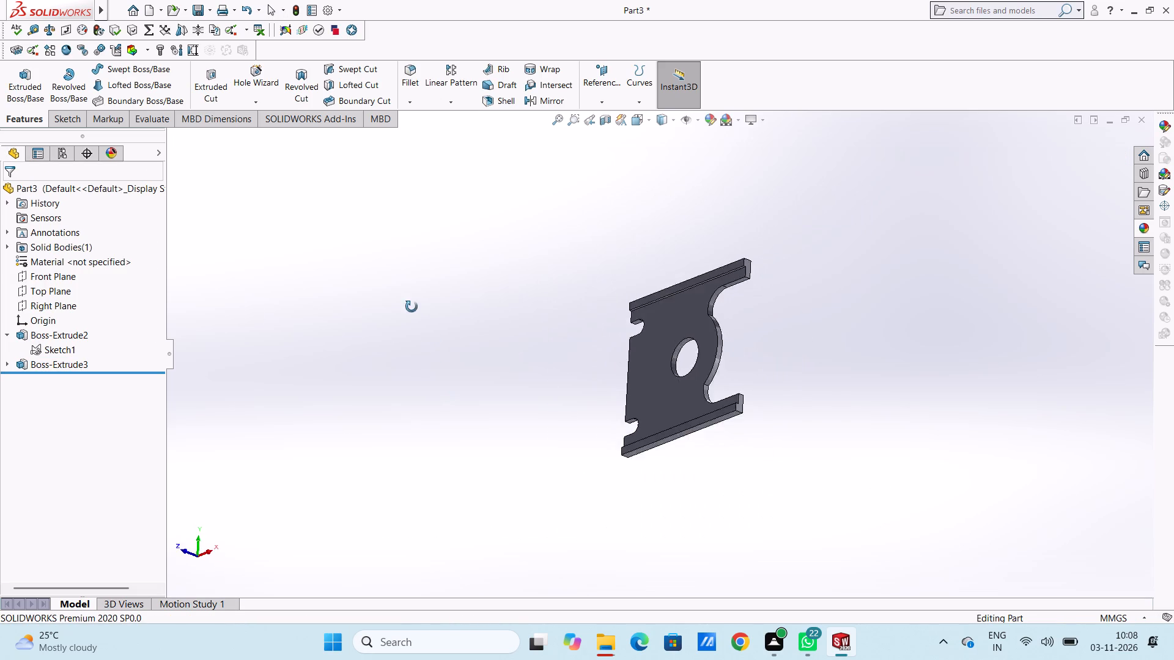
pyautogui.moveTo(412, 307); pyautogui.dragTo(401, 389, button='middle')
pyautogui.moveTo(451, 311); pyautogui.dragTo(420, 449, button='middle')
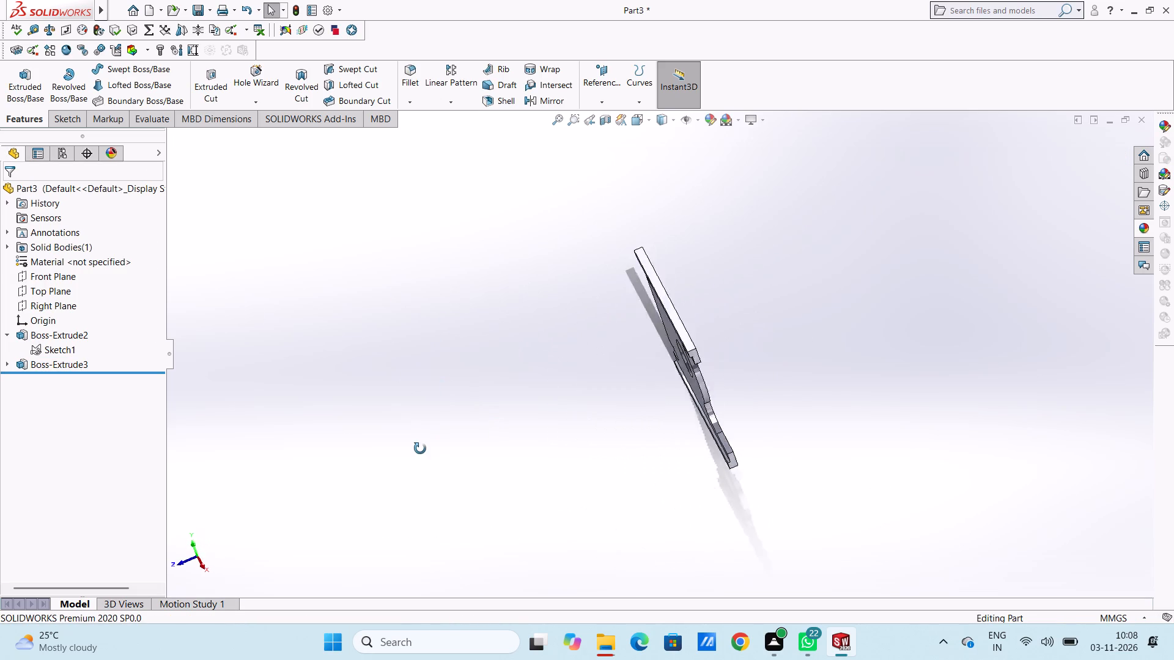
pyautogui.moveTo(420, 449); pyautogui.dragTo(436, 446, button='middle')
pyautogui.scroll(-6, 735, 467)
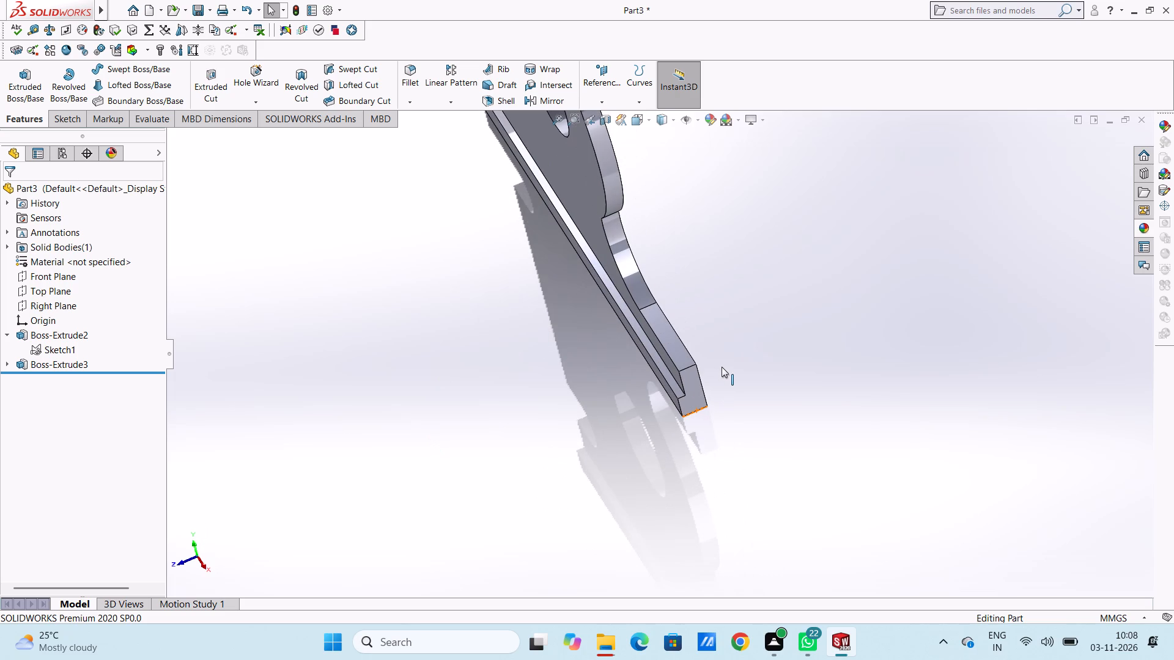
pyautogui.moveTo(718, 365); pyautogui.dragTo(712, 365, button='middle')
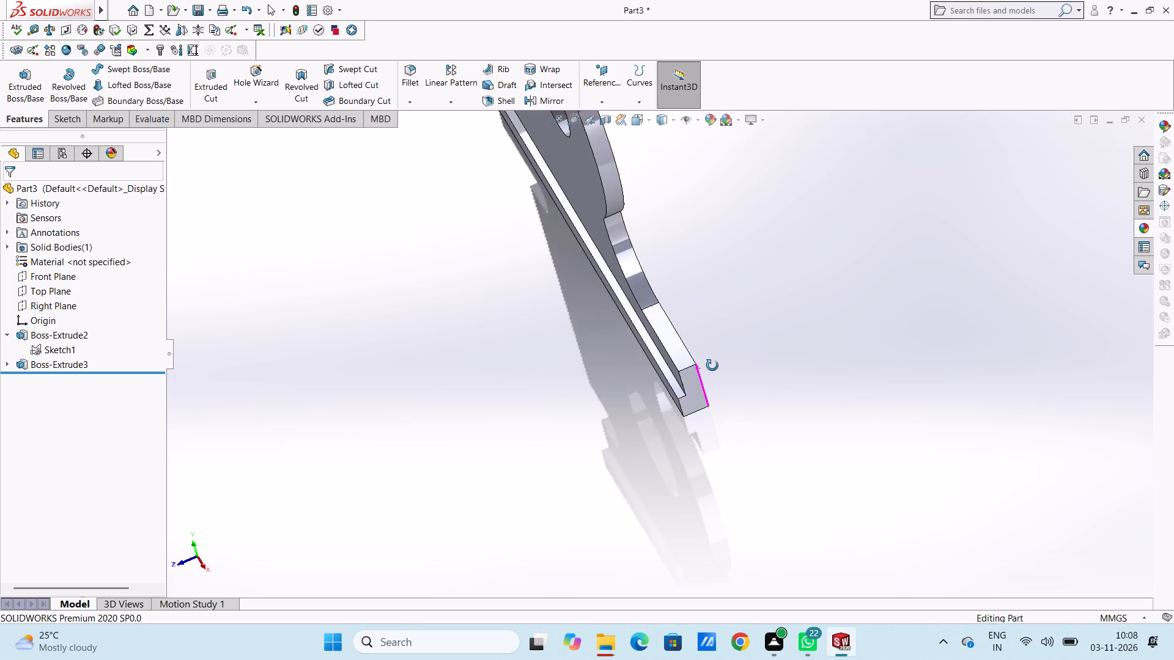
pyautogui.moveTo(712, 365); pyautogui.dragTo(711, 343, button='middle')
pyautogui.scroll(2, 674, 289)
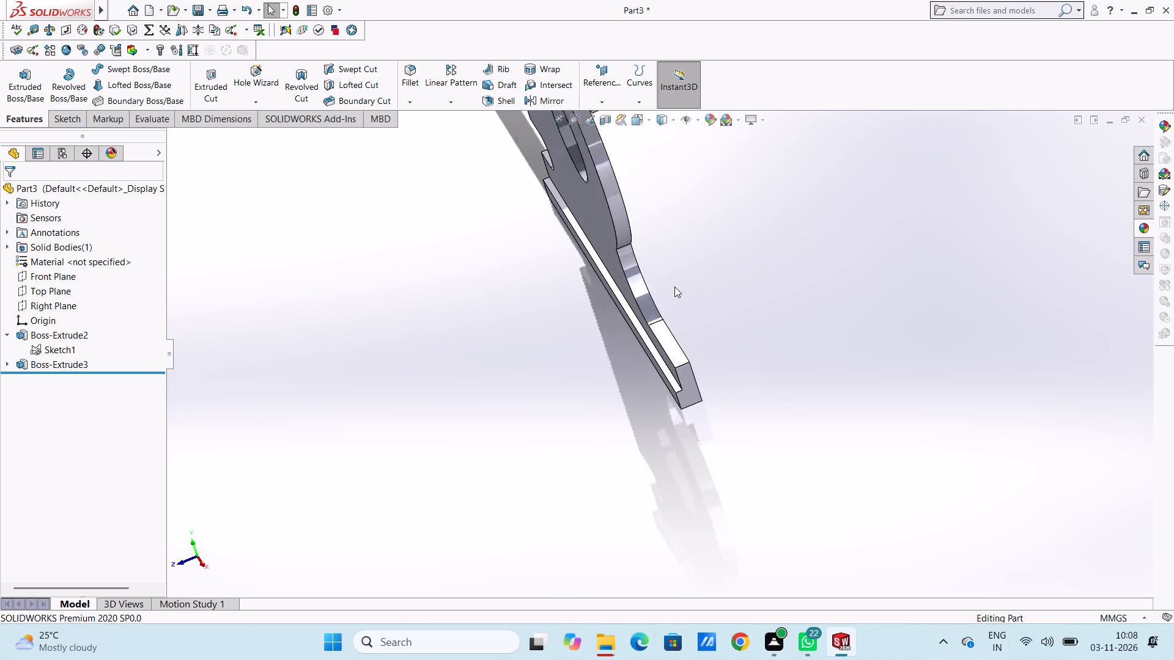
pyautogui.scroll(3, 674, 287)
pyautogui.scroll(-2, 673, 285)
pyautogui.scroll(4, 670, 283)
pyautogui.moveTo(673, 330); pyautogui.dragTo(715, 221, button='middle')
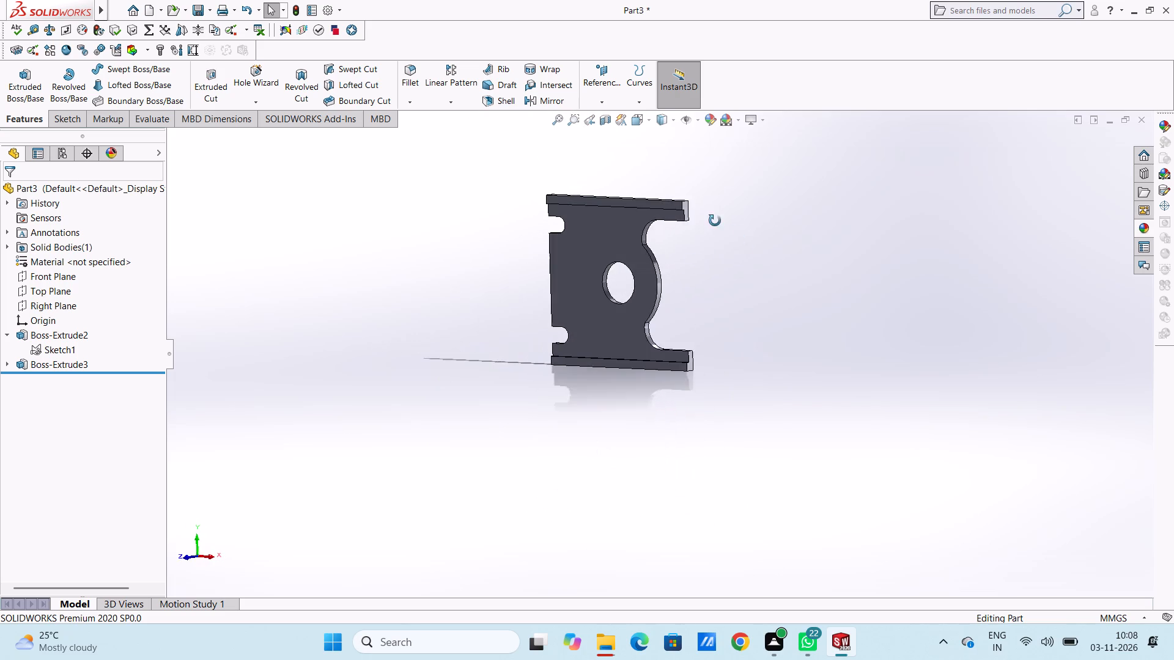
pyautogui.moveTo(715, 221); pyautogui.dragTo(731, 219, button='middle')
pyautogui.scroll(2, 729, 268)
pyautogui.moveTo(714, 266); pyautogui.dragTo(677, 271, button='middle')
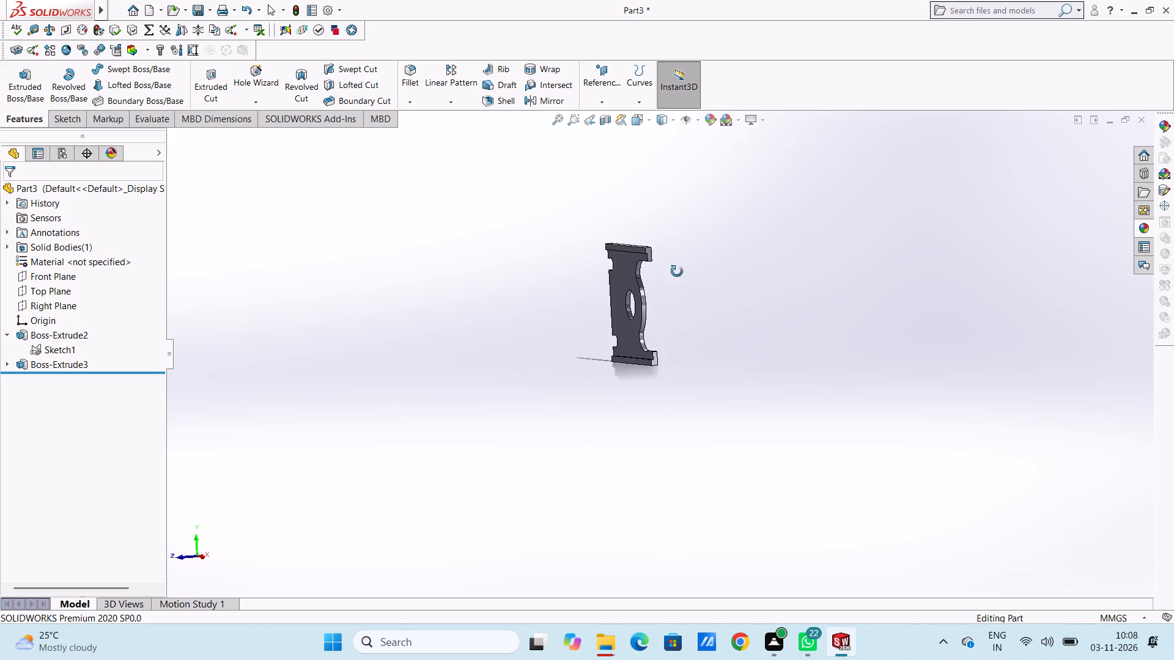
# Examine the plate and its raised edge strips from the front, the side and oblique angles.
pyautogui.moveTo(677, 271); pyautogui.dragTo(796, 336, button='middle')
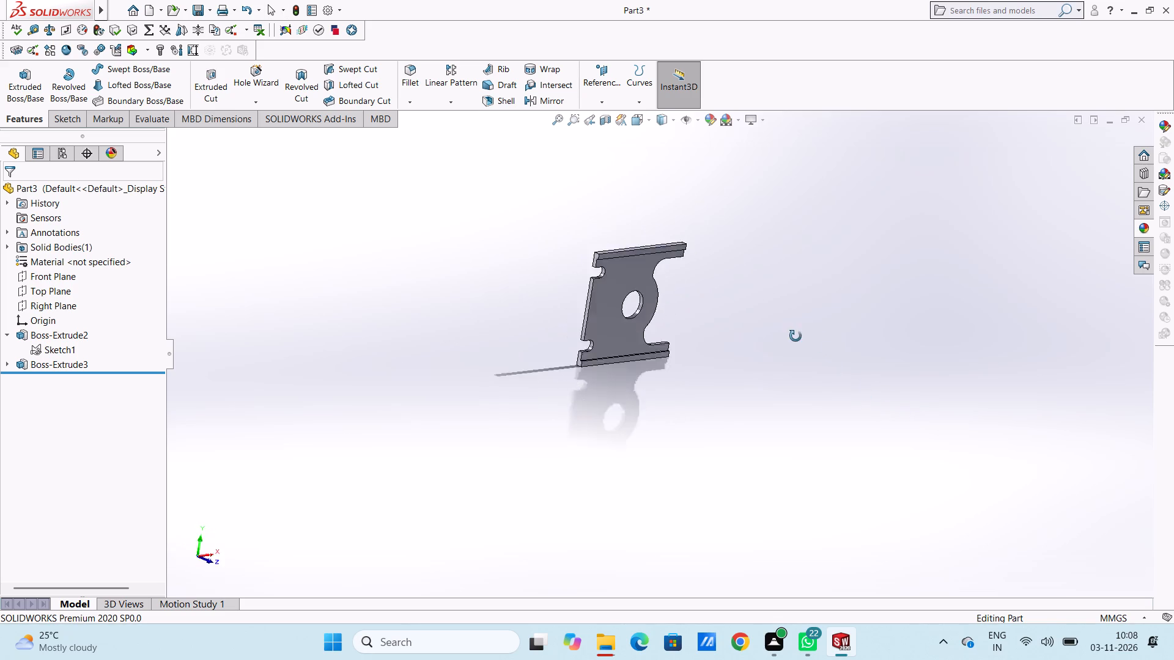
pyautogui.moveTo(796, 336); pyautogui.dragTo(622, 304, button='middle')
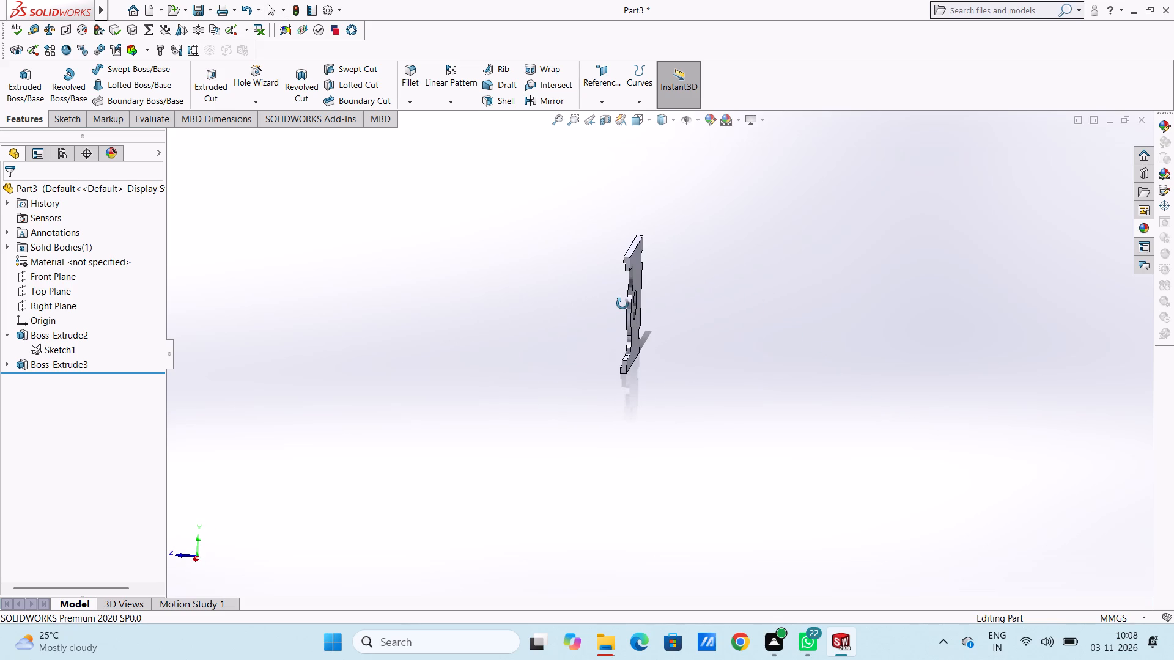
pyautogui.moveTo(622, 304); pyautogui.dragTo(638, 312, button='middle')
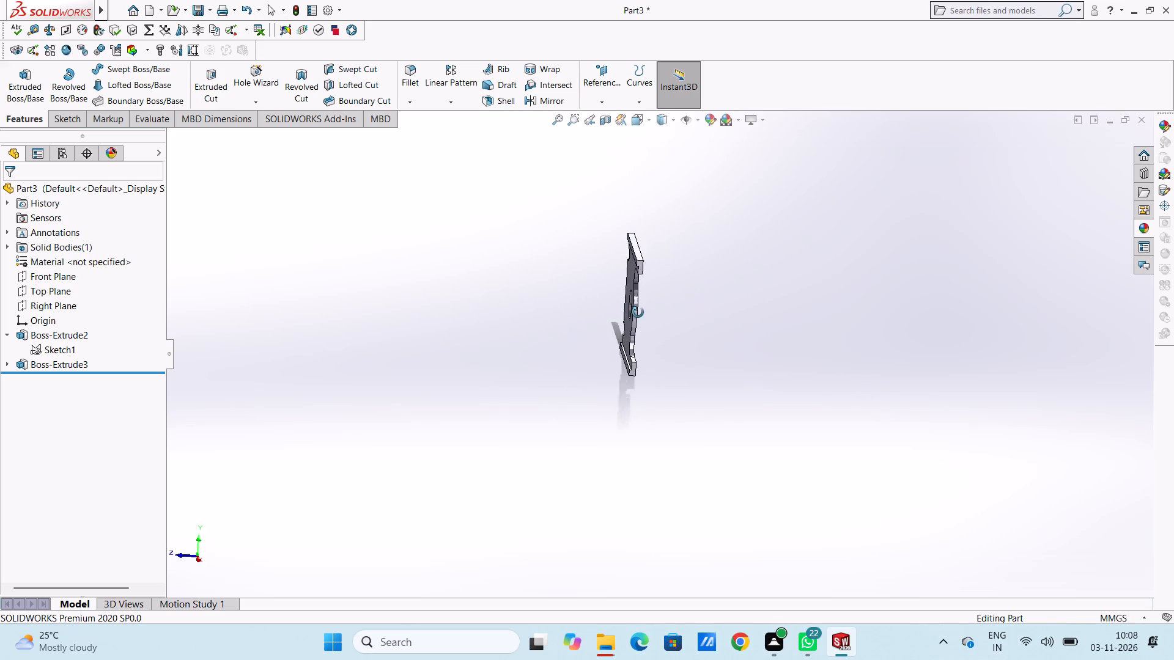
pyautogui.moveTo(638, 312); pyautogui.dragTo(646, 318, button='middle')
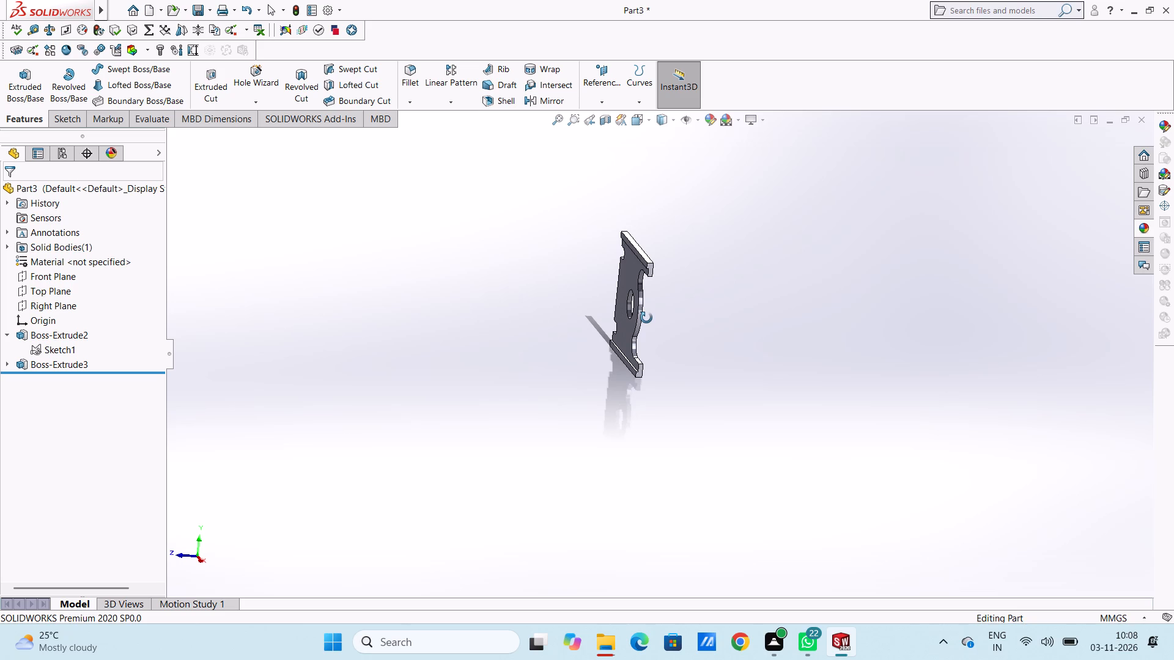
pyautogui.moveTo(646, 318); pyautogui.dragTo(654, 320, button='middle')
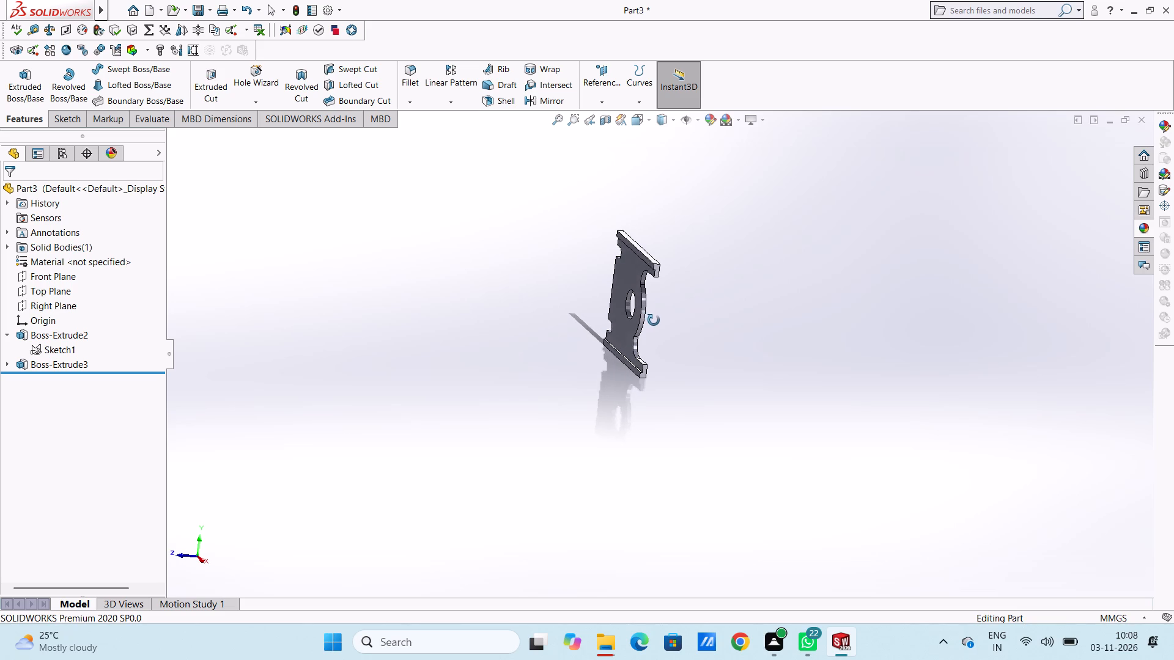
pyautogui.moveTo(654, 320); pyautogui.dragTo(778, 335, button='middle')
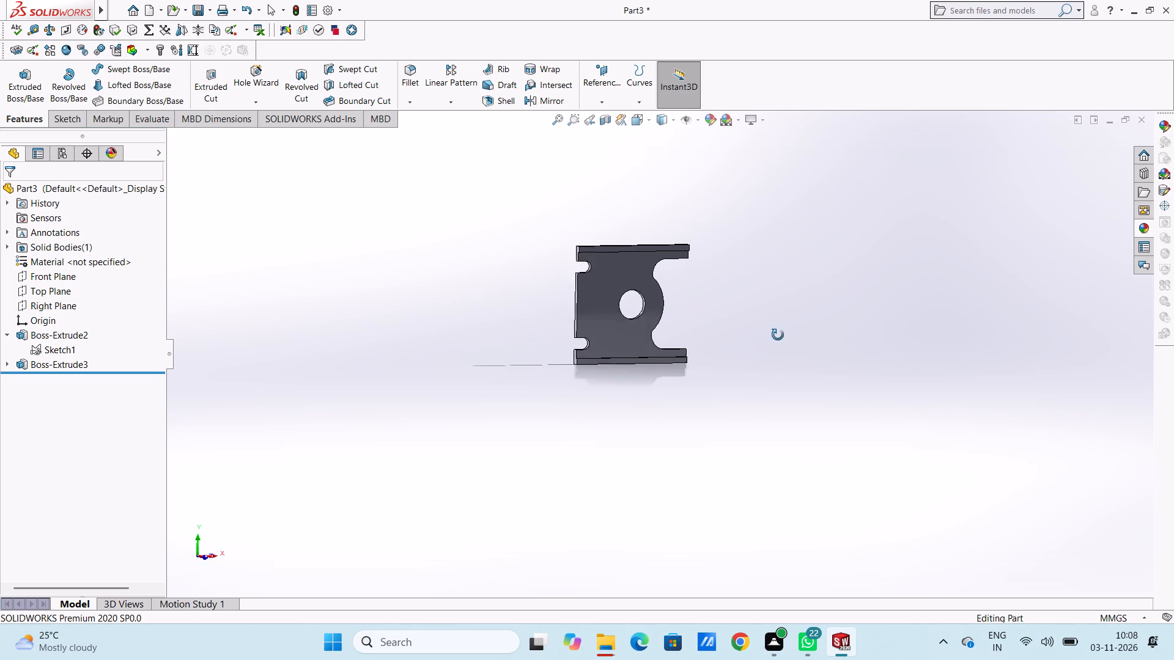
pyautogui.moveTo(778, 335); pyautogui.dragTo(679, 343, button='middle')
pyautogui.scroll(-3, 660, 243)
pyautogui.moveTo(704, 326); pyautogui.dragTo(671, 357, button='middle')
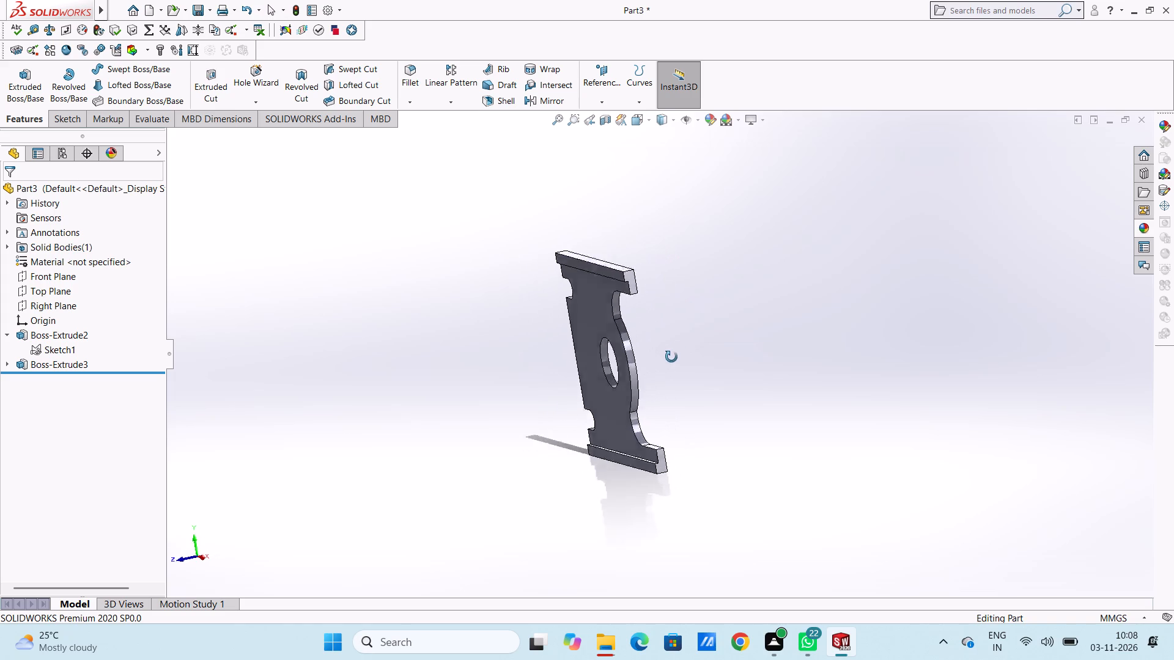
pyautogui.moveTo(671, 357); pyautogui.dragTo(689, 345, button='middle')
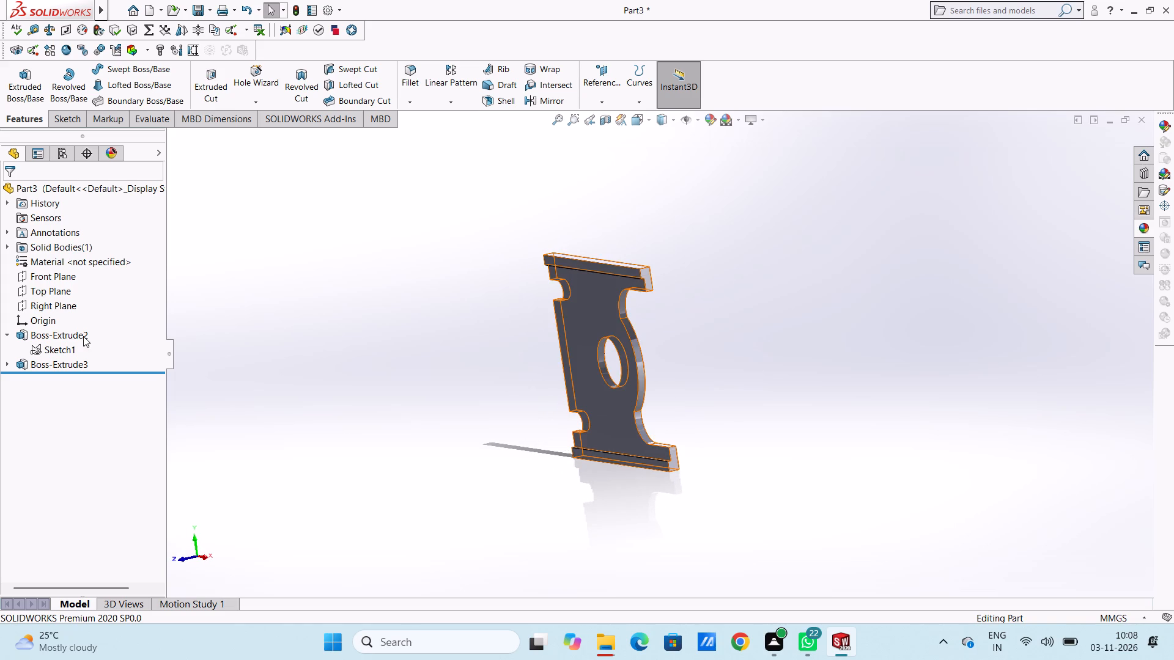
# Start a blind Boss-Extrude from Sketch1 using the two inner strips next to the raised upper and lower edge strips.
pyautogui.click(68, 342)
pyautogui.click(28, 76)
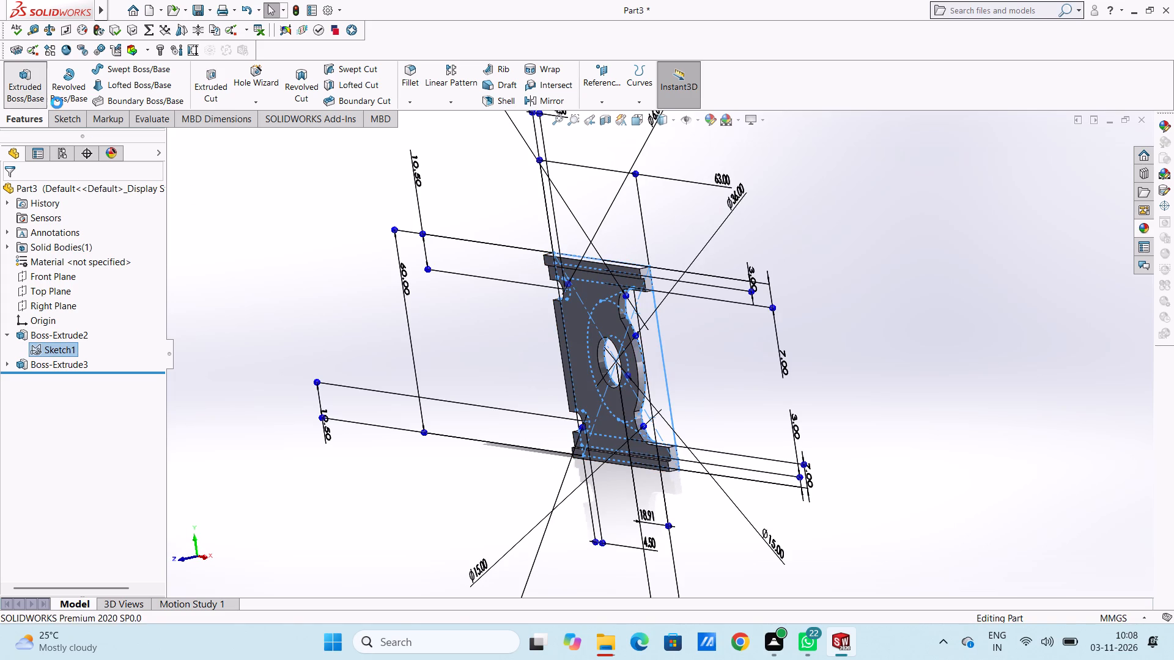
pyautogui.scroll(-4, 611, 308)
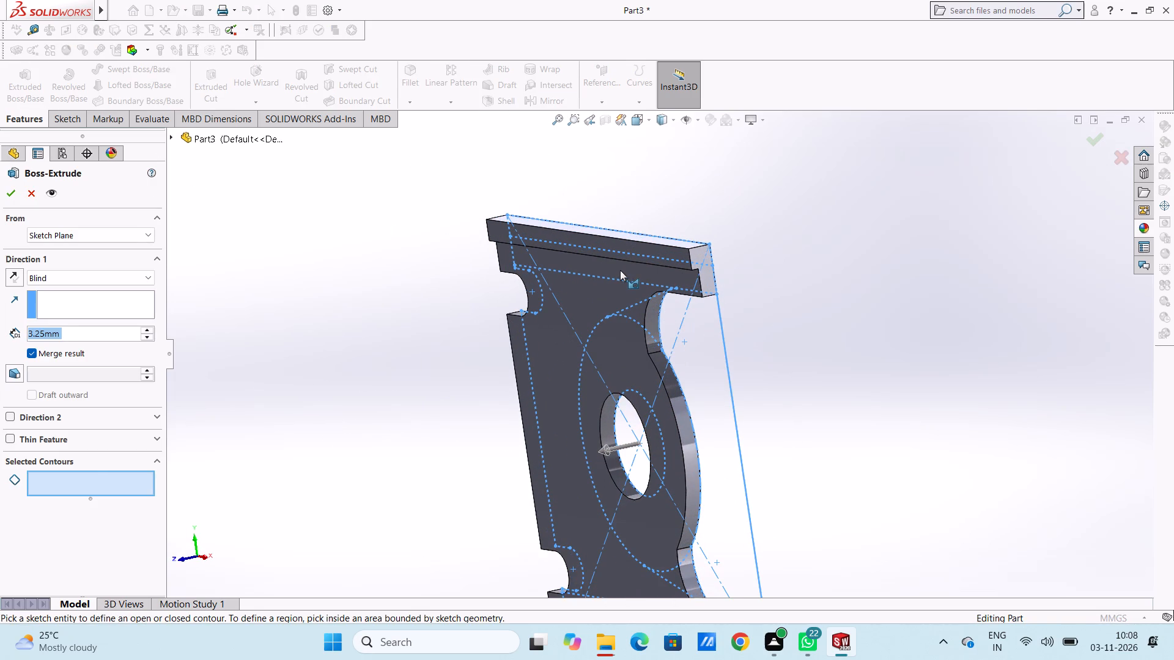
pyautogui.click(620, 270)
pyautogui.scroll(5, 583, 372)
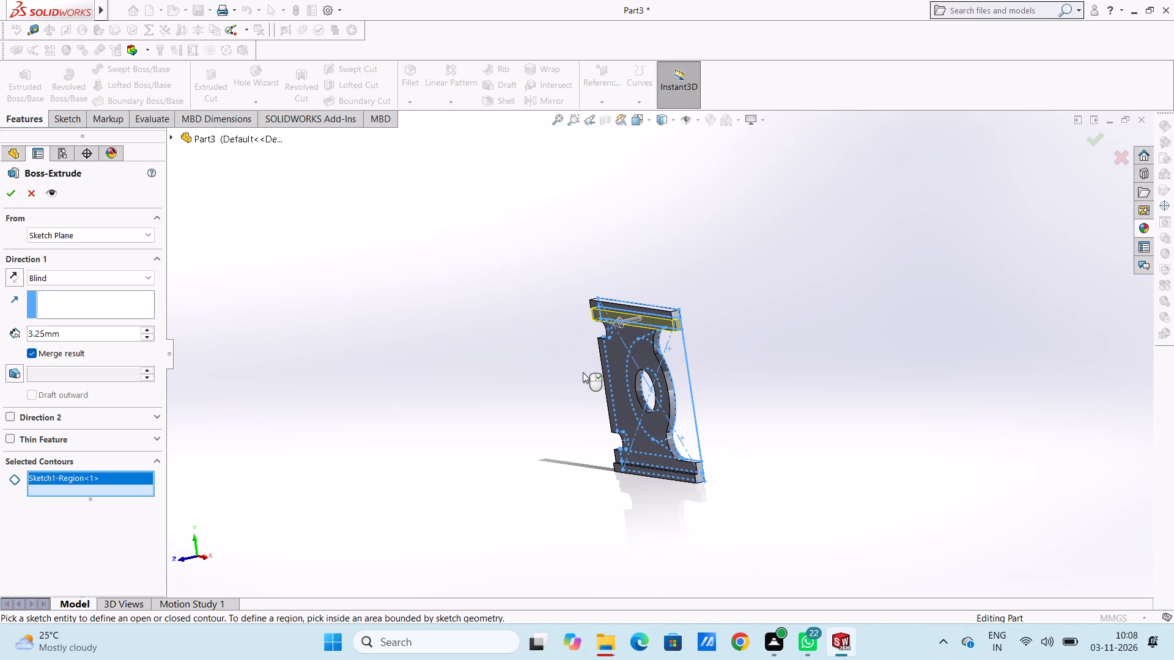
pyautogui.scroll(-3, 649, 489)
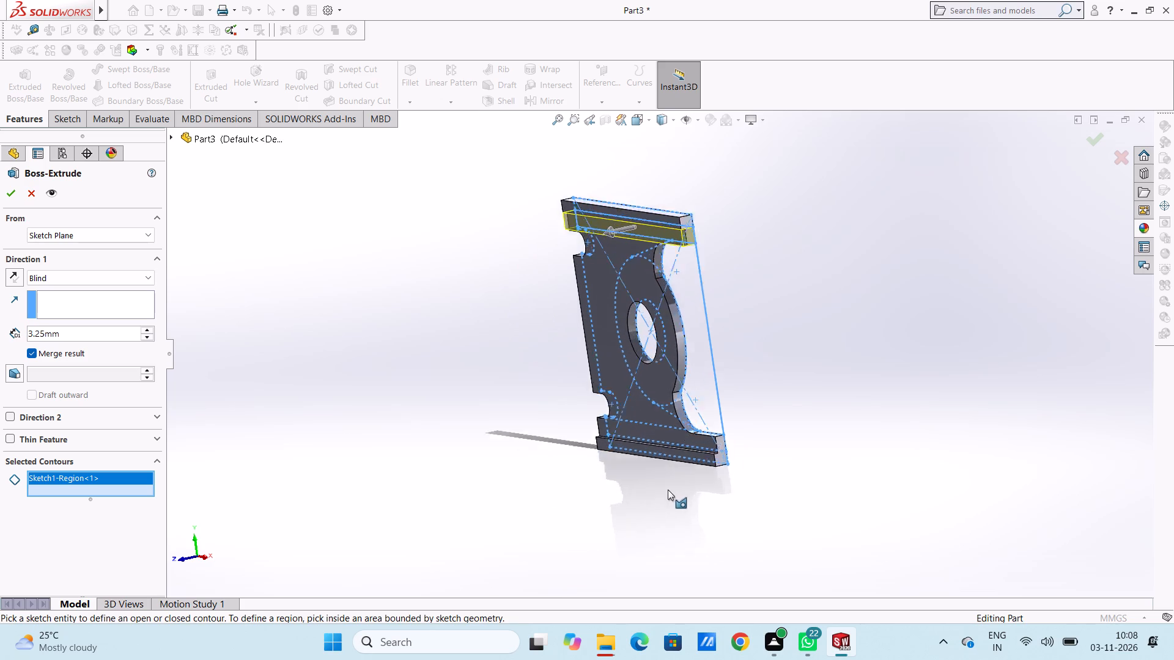
pyautogui.scroll(-3, 668, 490)
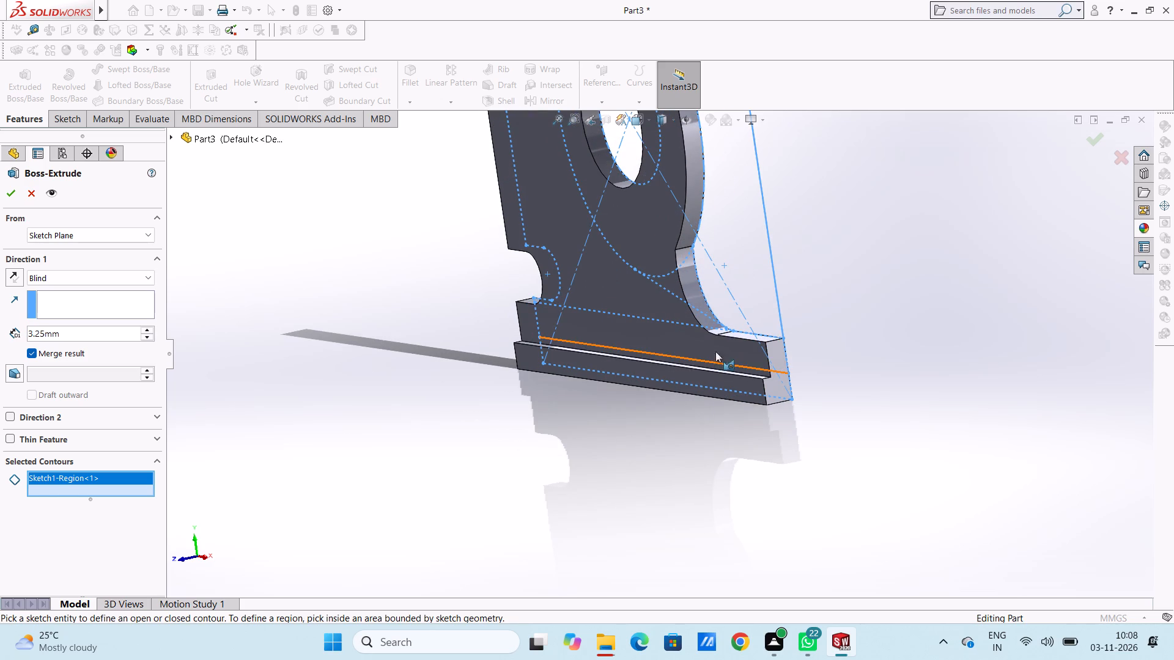
pyautogui.click(715, 348)
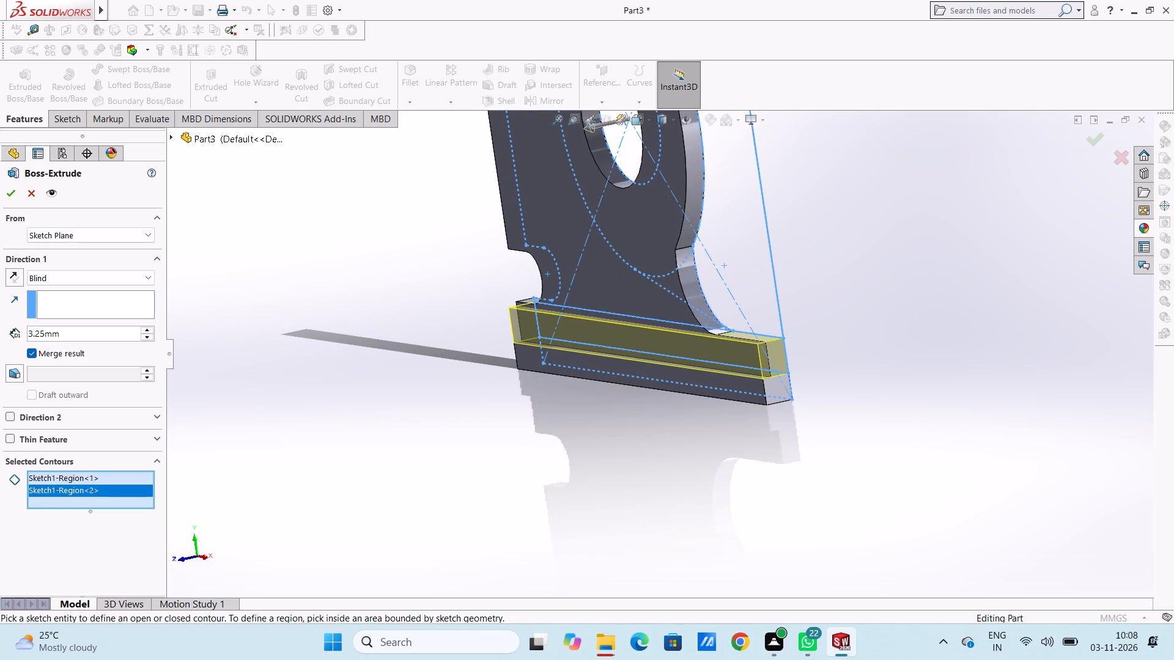
# Set the inner strips' depth to 12 mm, reverse the direction toward the plate's back, and complete the merged extrusion.
pyautogui.doubleClick(95, 337)
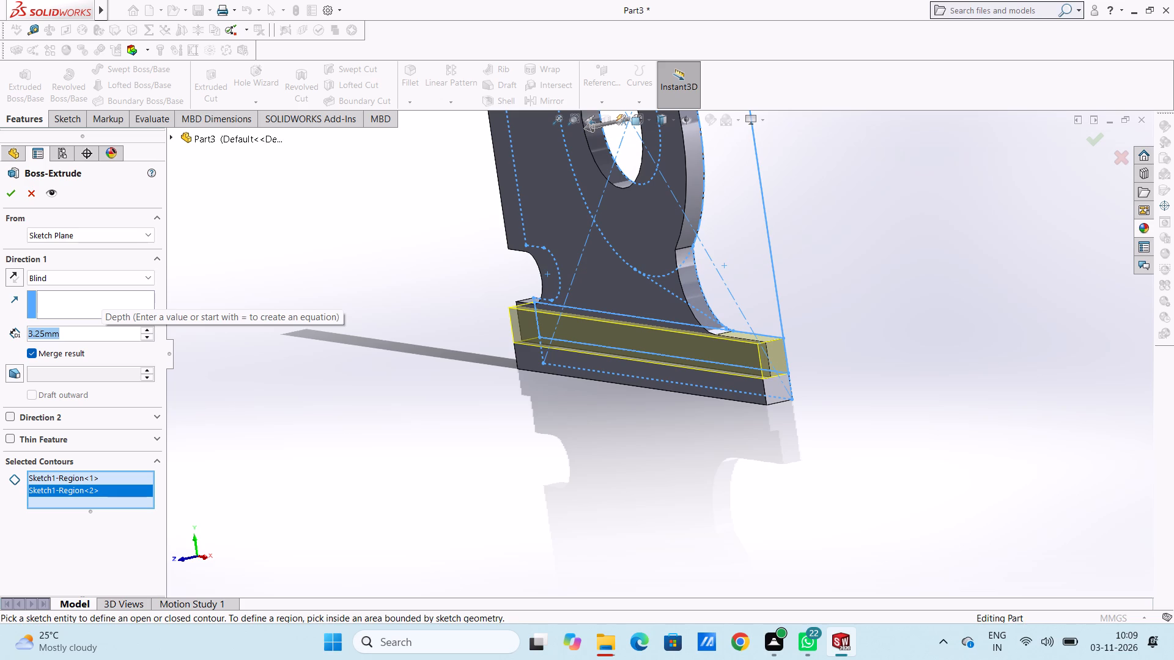
pyautogui.write('21-')
pyautogui.press('9')
pyautogui.press('Return')
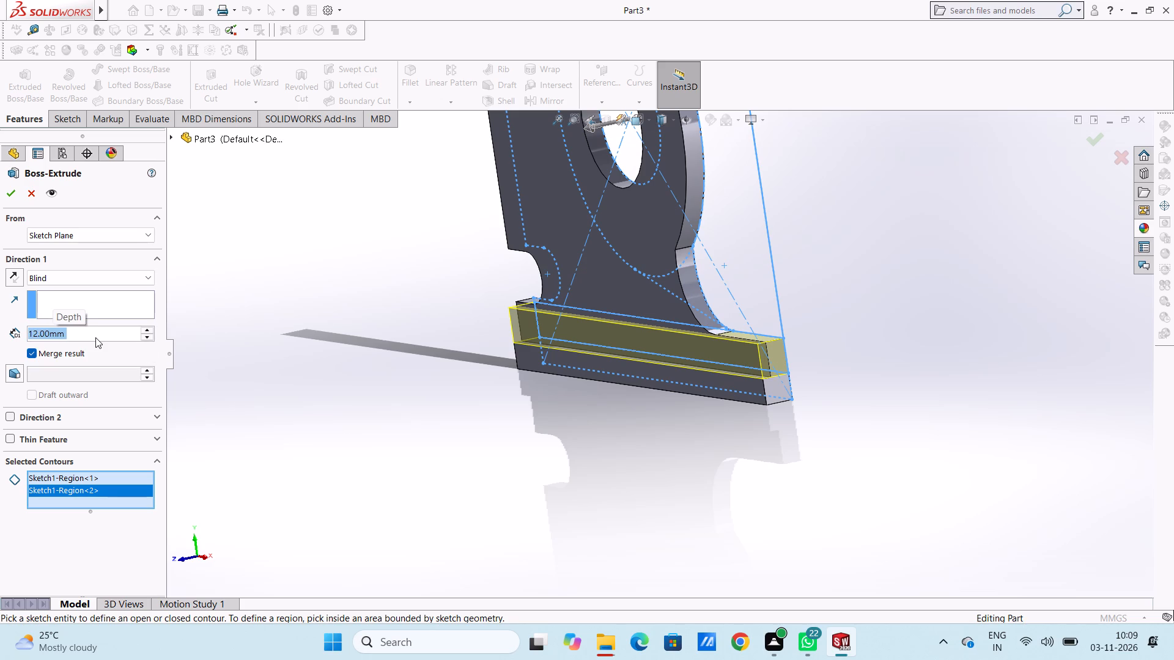
pyautogui.scroll(5, 287, 309)
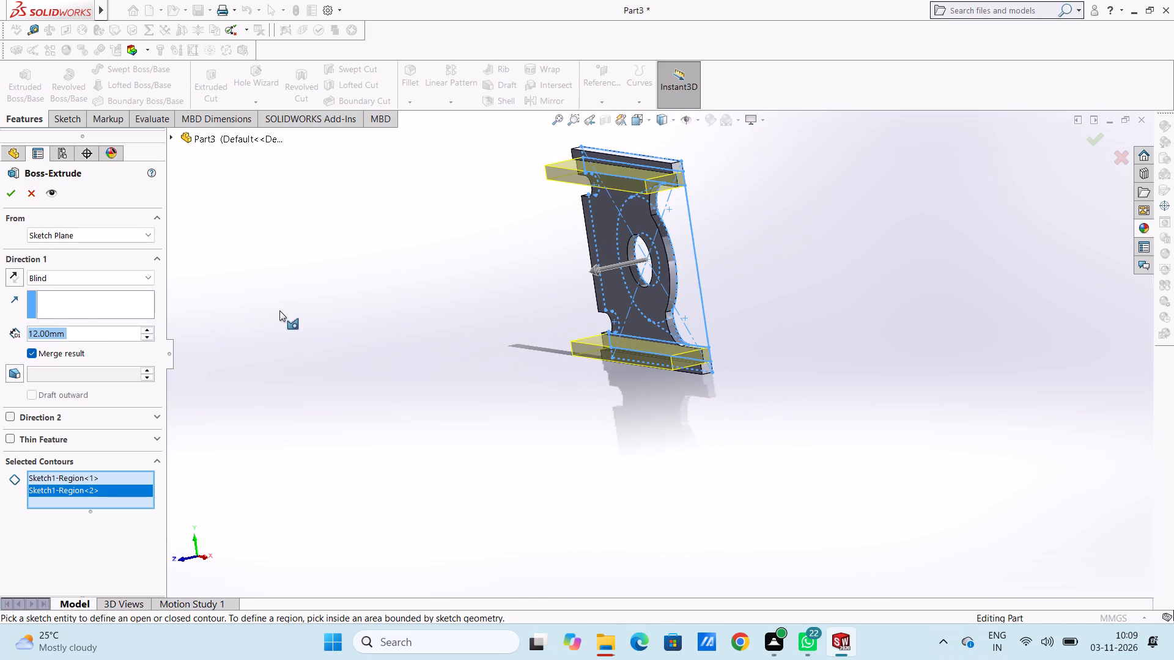
pyautogui.click(13, 276)
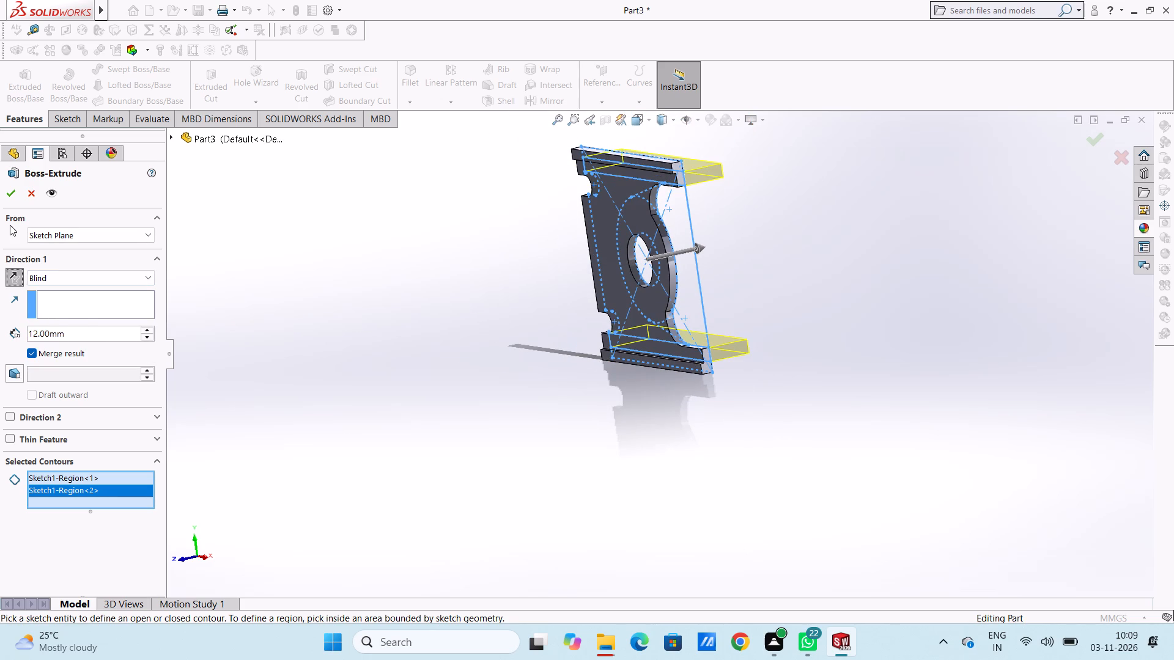
pyautogui.click(10, 193)
pyautogui.click(334, 316)
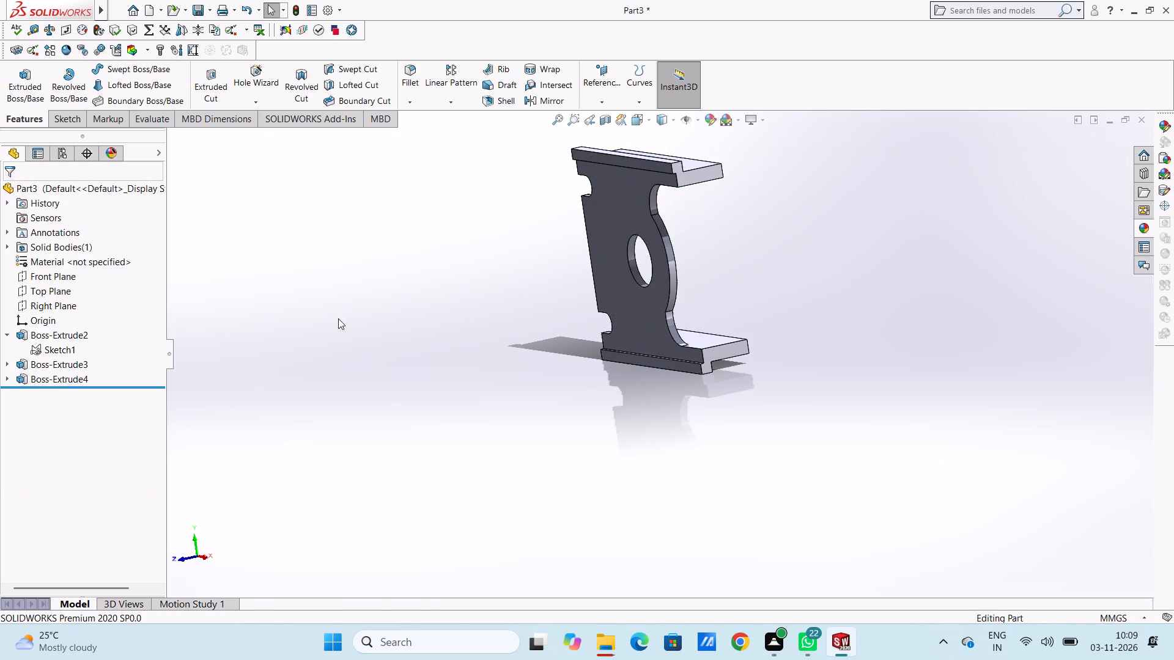
# Examine the two flanges behind the plate from the back, side and front.
pyautogui.moveTo(352, 323); pyautogui.dragTo(280, 386, button='middle')
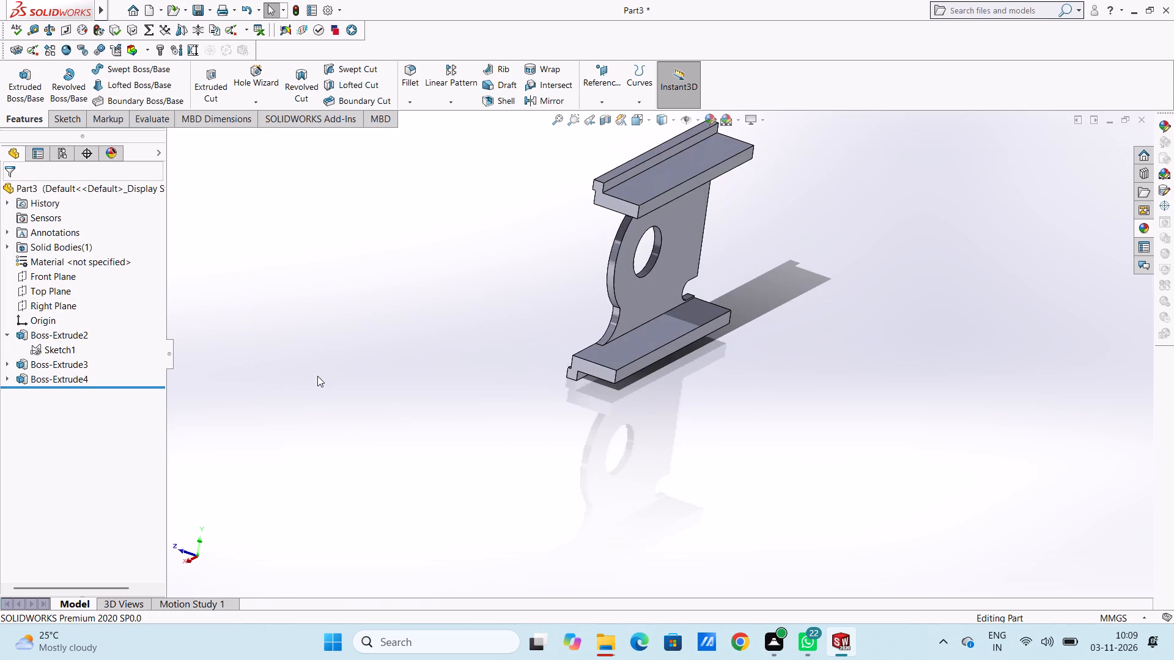
pyautogui.scroll(3, 722, 299)
pyautogui.moveTo(731, 299); pyautogui.dragTo(856, 365, button='middle')
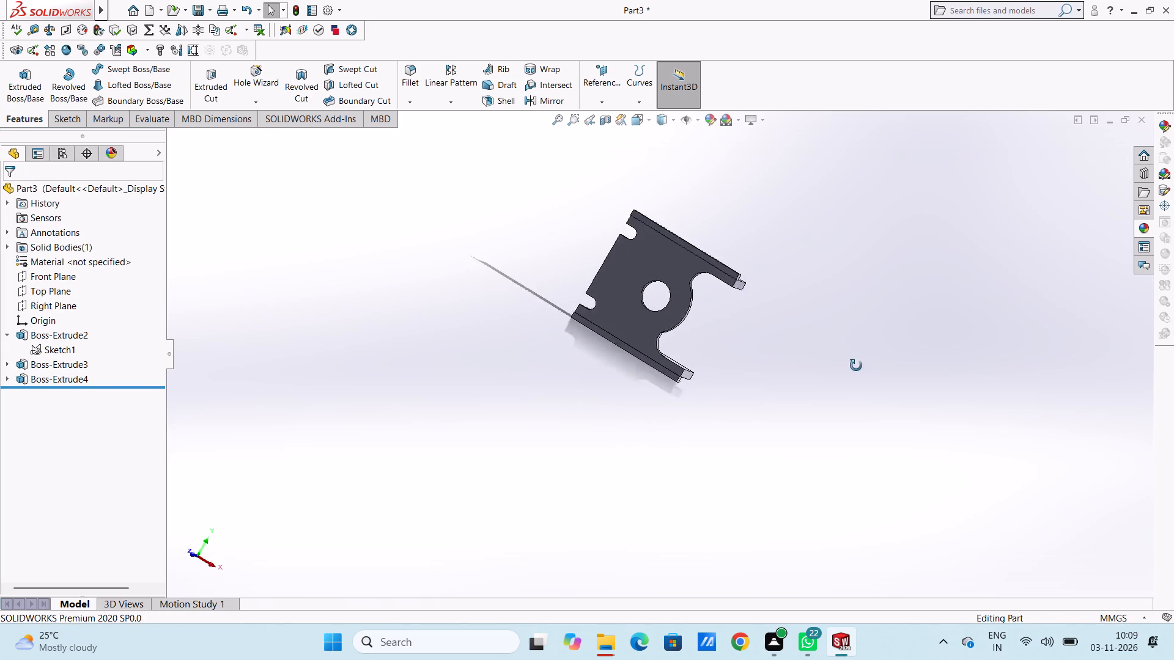
pyautogui.moveTo(856, 365); pyautogui.dragTo(723, 310, button='middle')
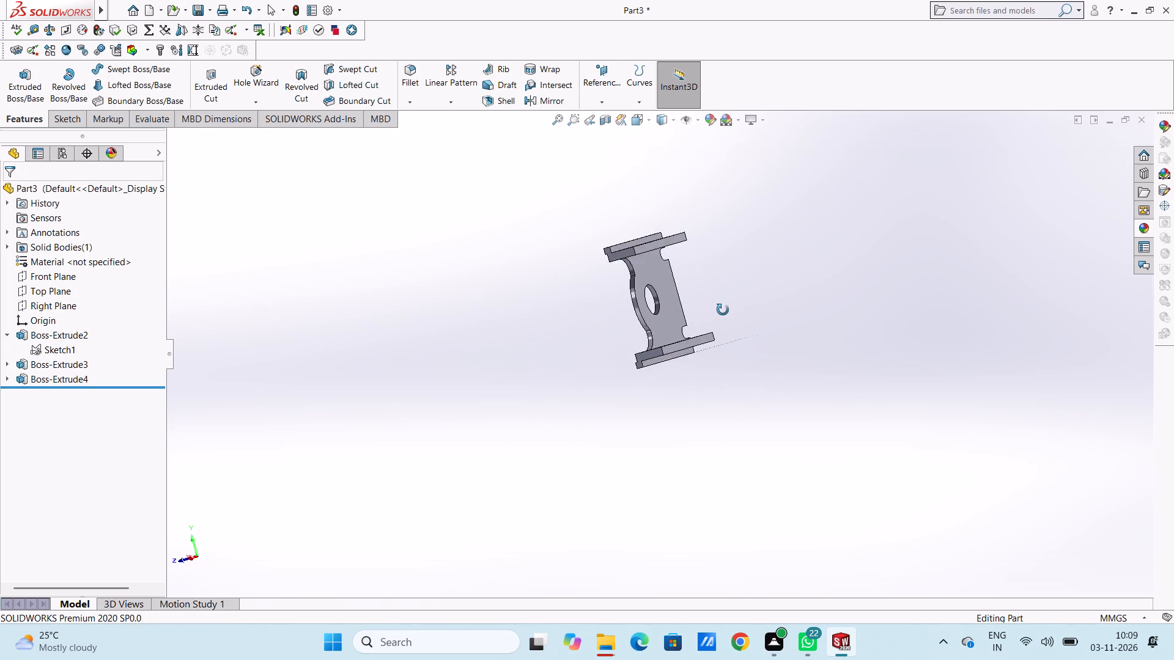
pyautogui.moveTo(723, 310); pyautogui.dragTo(789, 280, button='middle')
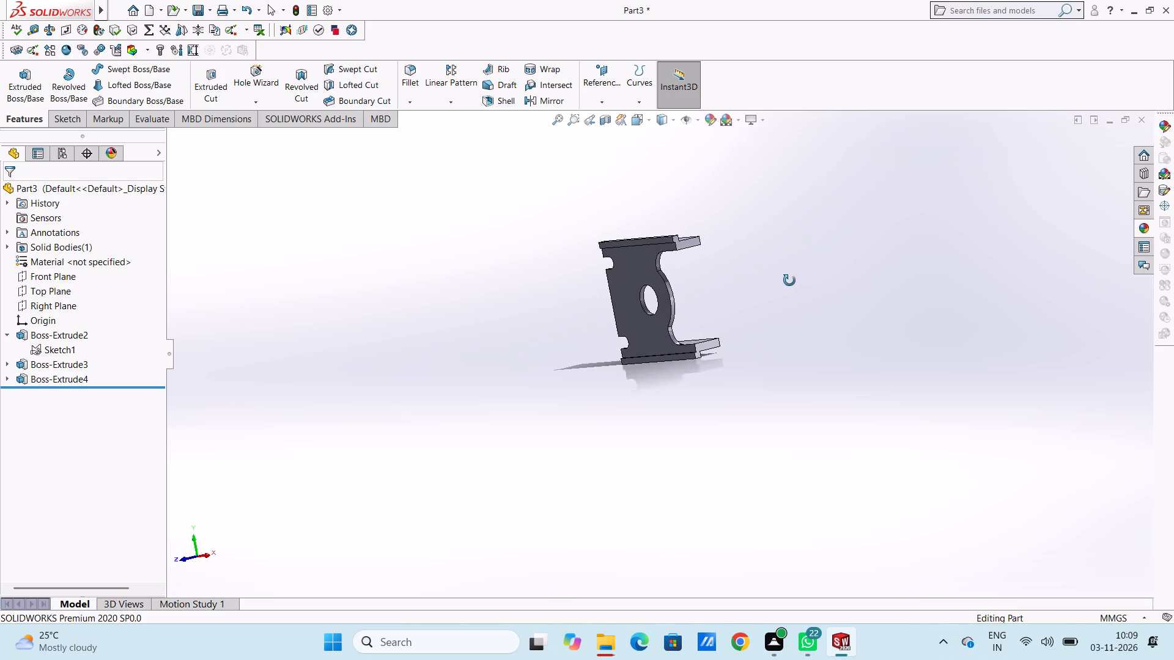
pyautogui.moveTo(789, 280); pyautogui.dragTo(775, 324, button='middle')
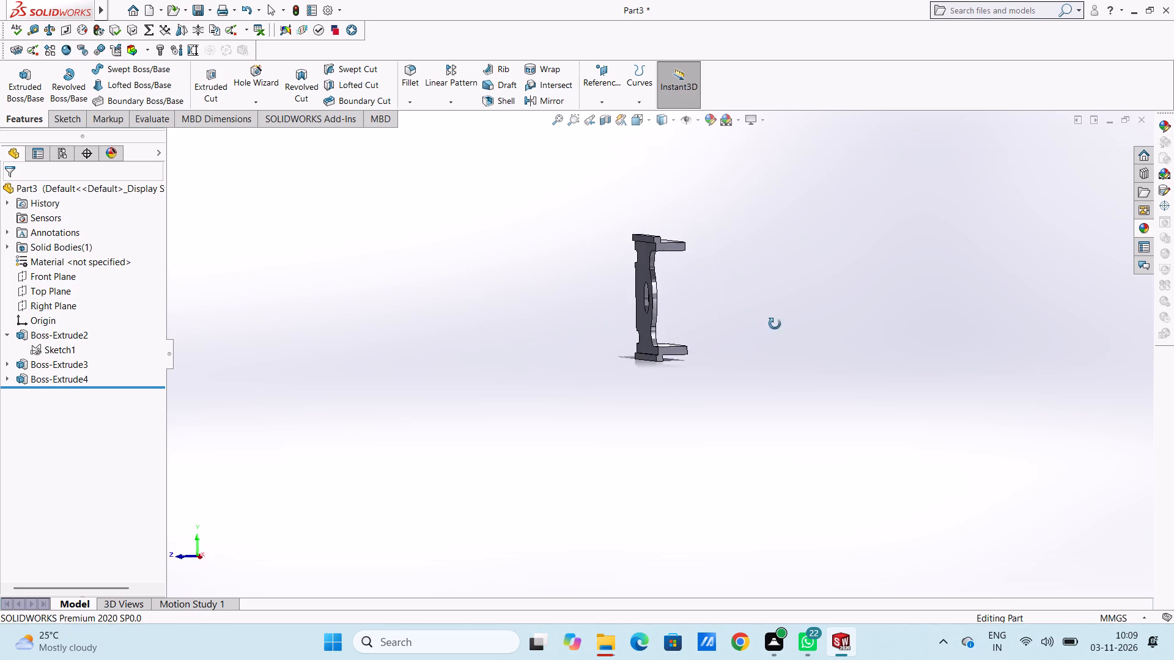
pyautogui.moveTo(775, 324); pyautogui.dragTo(876, 334, button='middle')
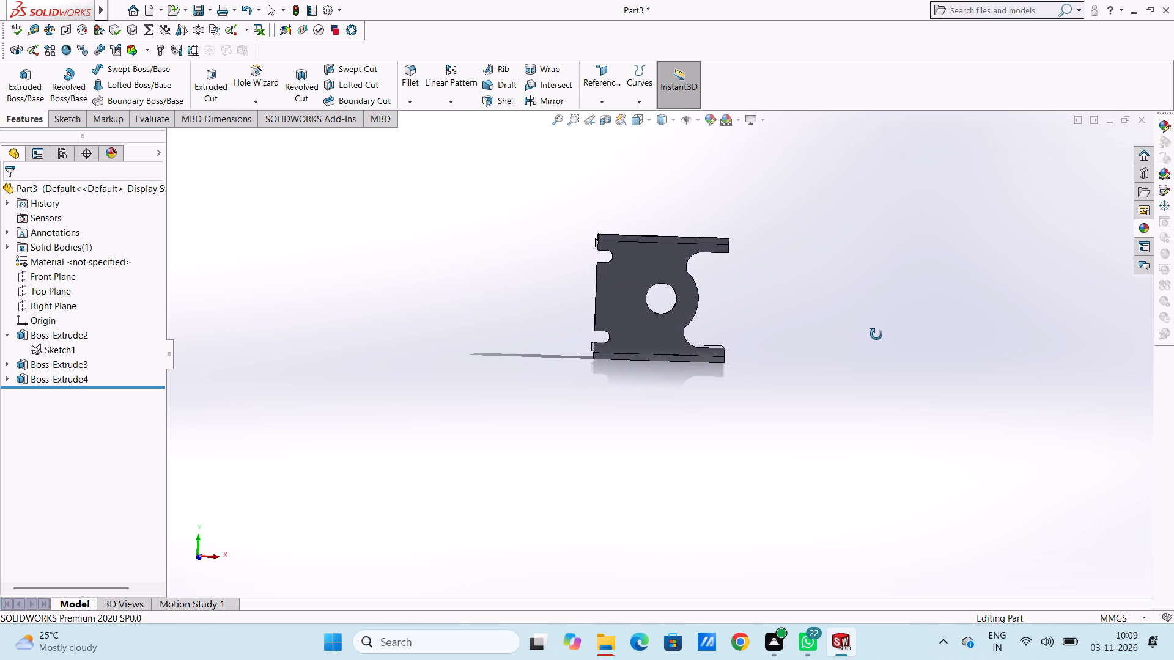
pyautogui.moveTo(876, 334); pyautogui.dragTo(838, 339, button='middle')
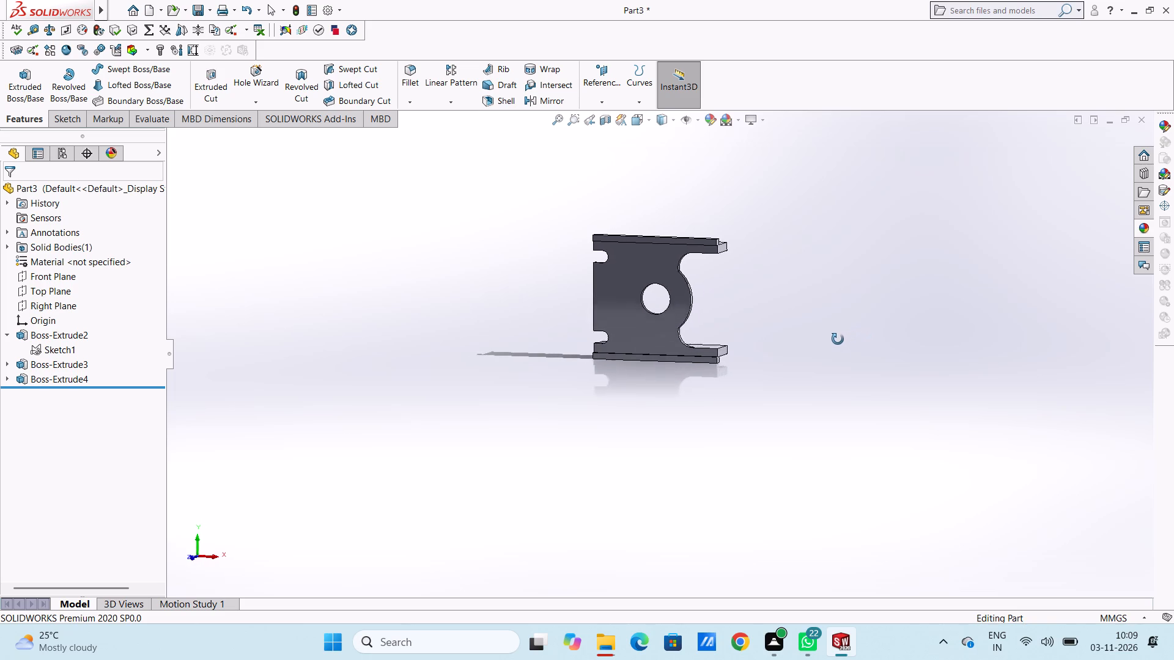
pyautogui.moveTo(838, 339); pyautogui.dragTo(828, 340, button='middle')
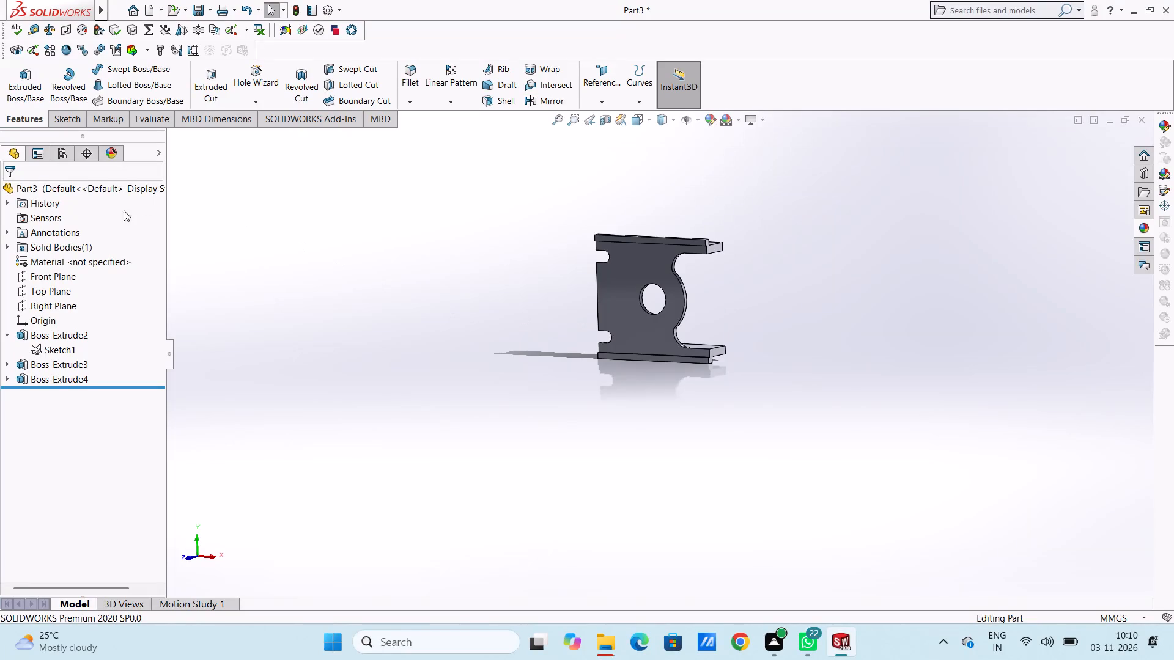
# Extrude Sketch1's slotted web region, left of the large circle, as a merged blind 12 mm boss reversed toward the plate's back.
pyautogui.click(68, 348)
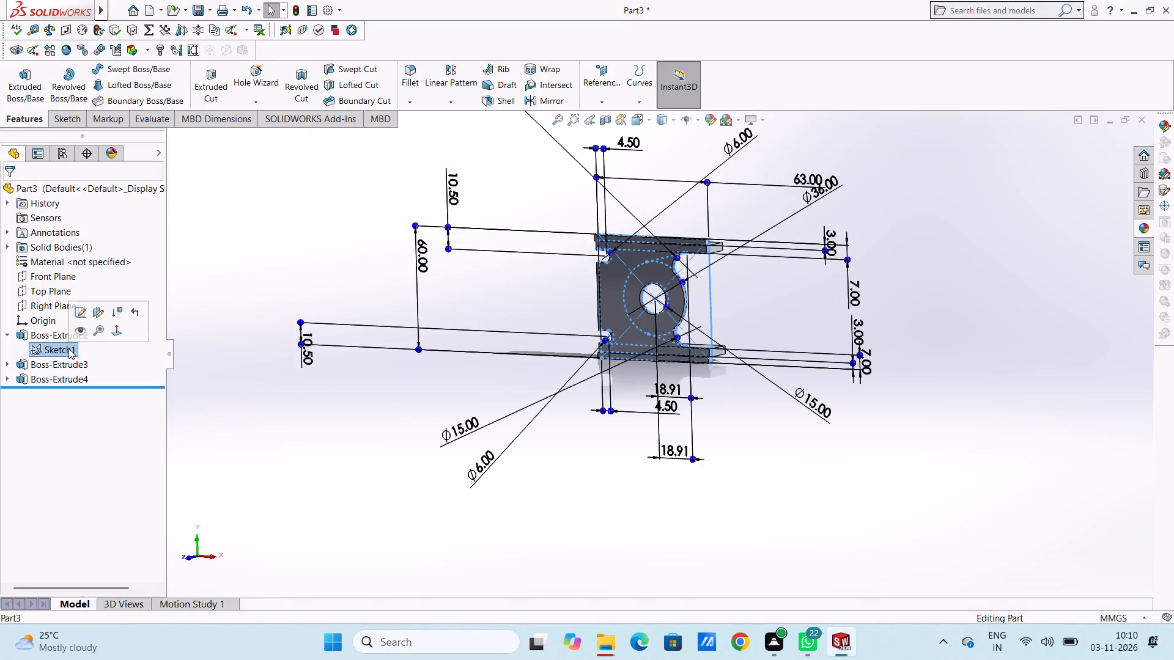
pyautogui.moveTo(401, 413); pyautogui.dragTo(448, 375, button='middle')
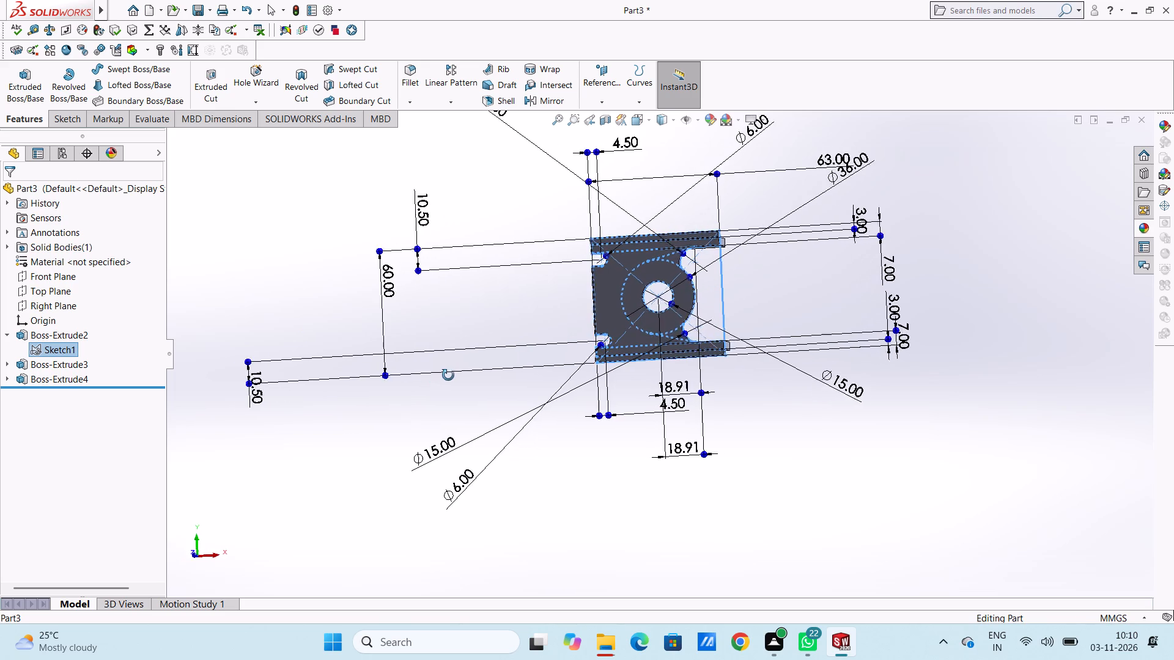
pyautogui.moveTo(448, 375); pyautogui.dragTo(432, 377, button='middle')
pyautogui.scroll(-4, 676, 263)
pyautogui.moveTo(604, 280); pyautogui.dragTo(603, 302, button='middle')
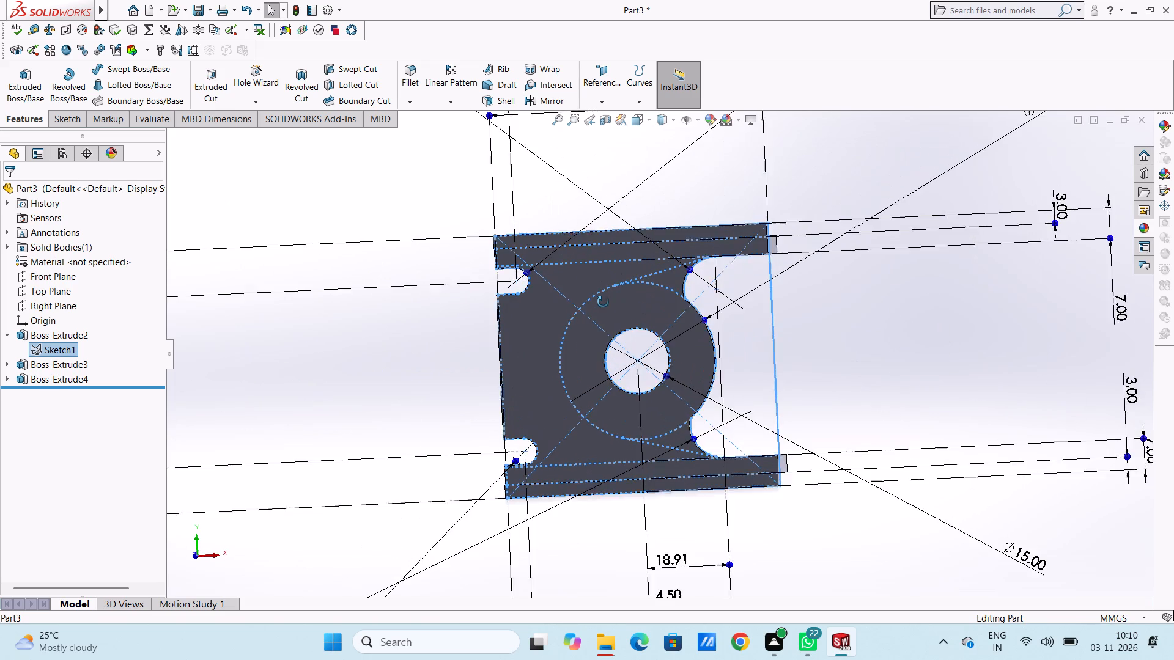
pyautogui.moveTo(603, 302); pyautogui.dragTo(602, 302, button='middle')
pyautogui.scroll(-1, 600, 302)
pyautogui.click(23, 79)
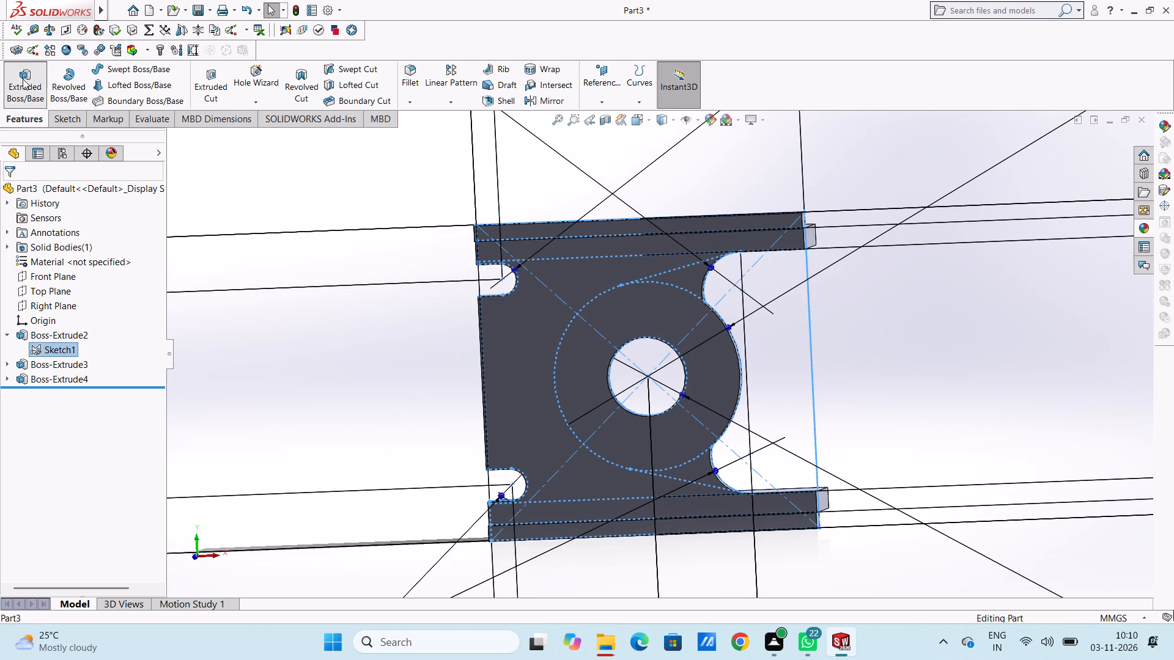
pyautogui.click(587, 277)
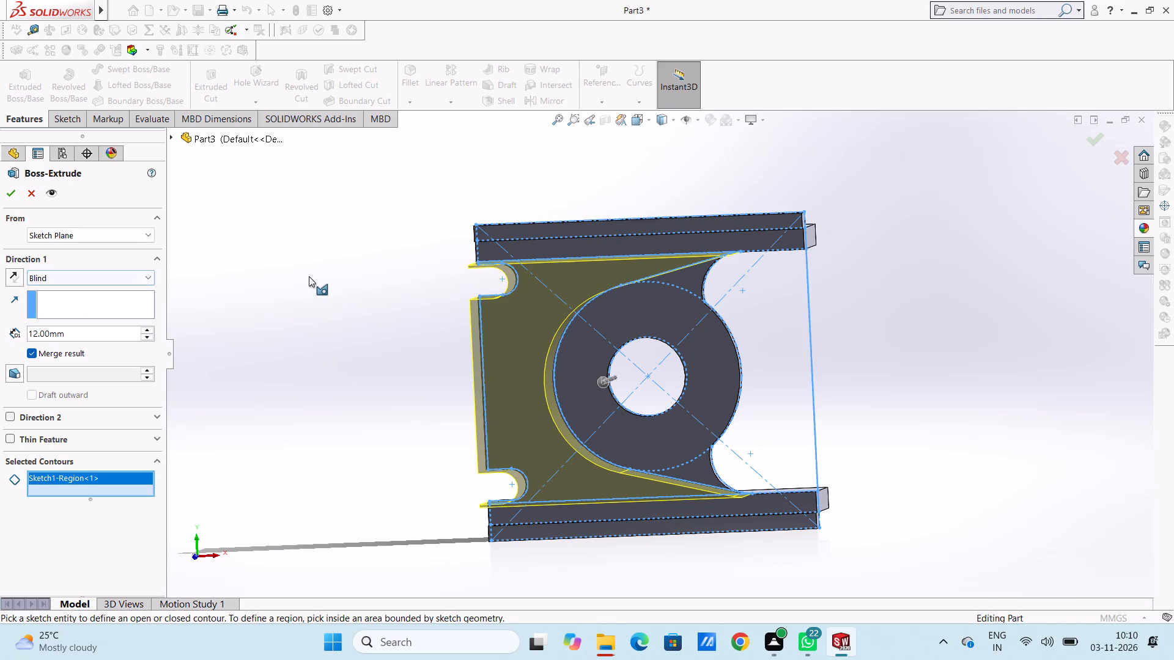
pyautogui.moveTo(309, 275); pyautogui.dragTo(224, 284, button='middle')
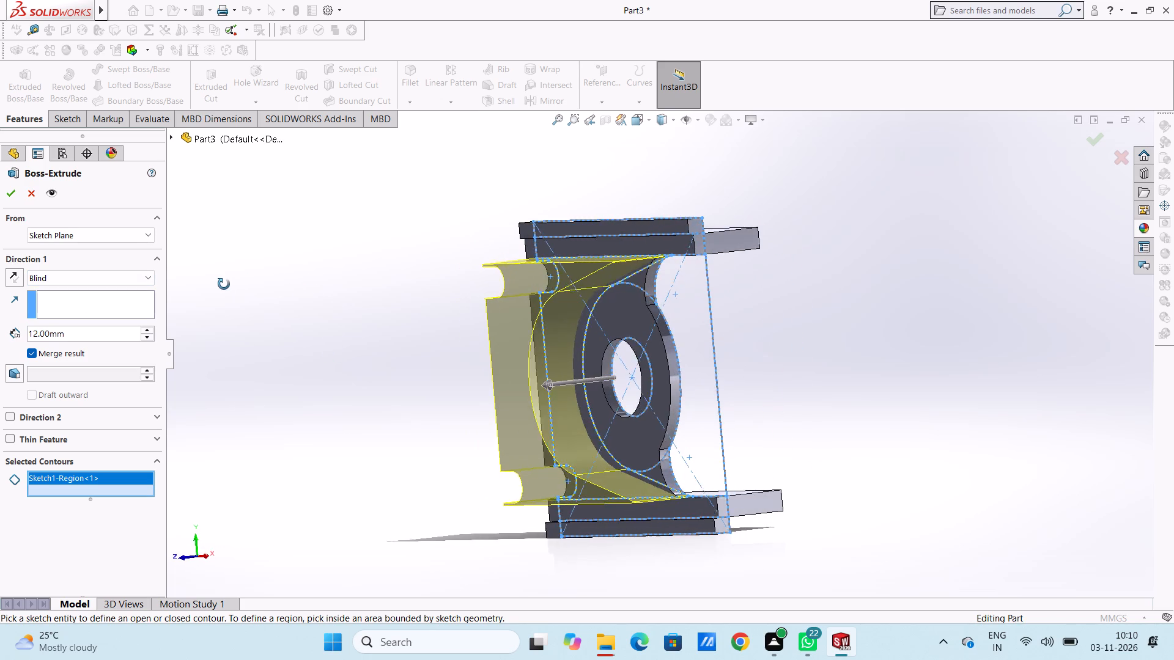
pyautogui.moveTo(224, 284); pyautogui.dragTo(260, 299, button='middle')
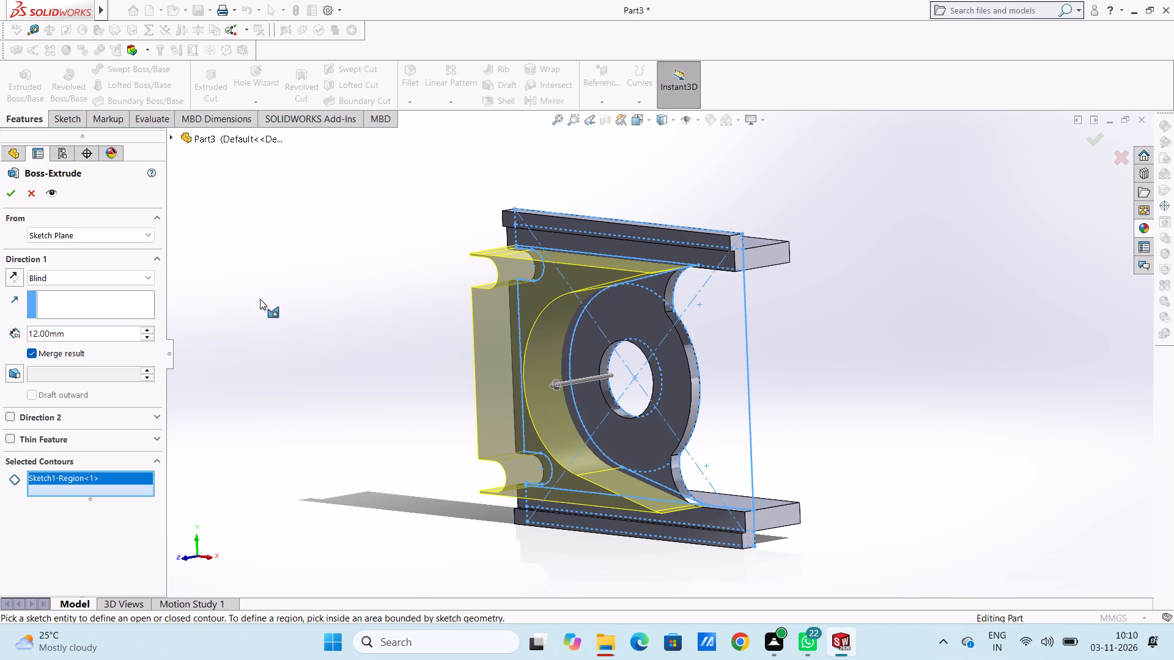
pyautogui.click(10, 273)
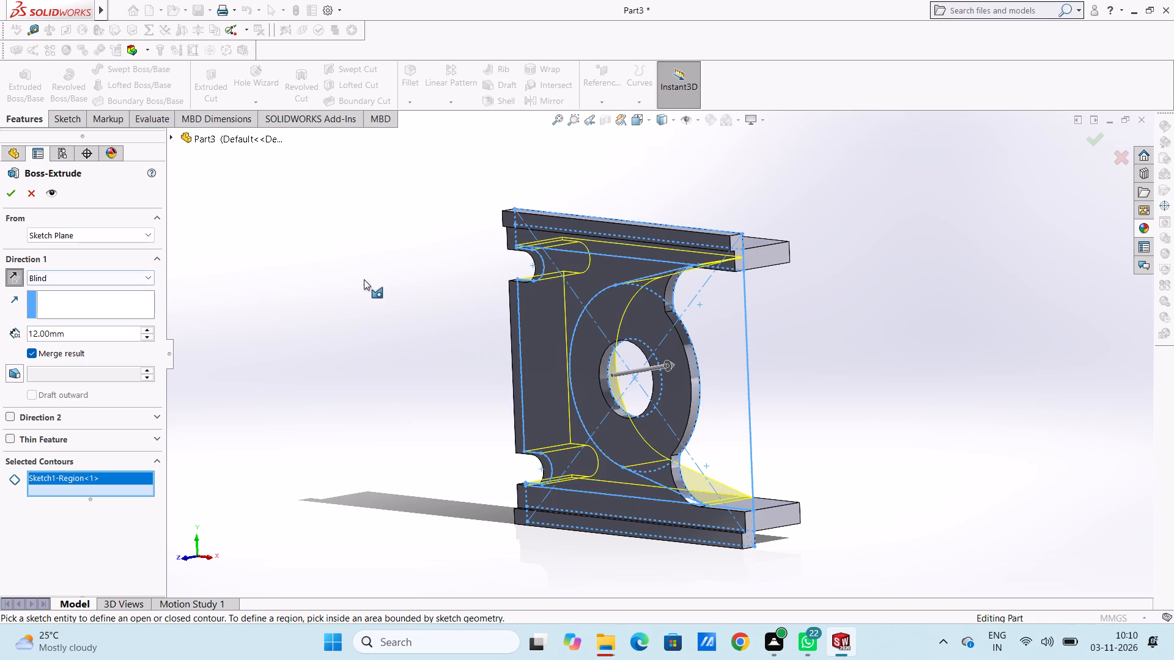
pyautogui.moveTo(364, 279); pyautogui.dragTo(246, 290, button='middle')
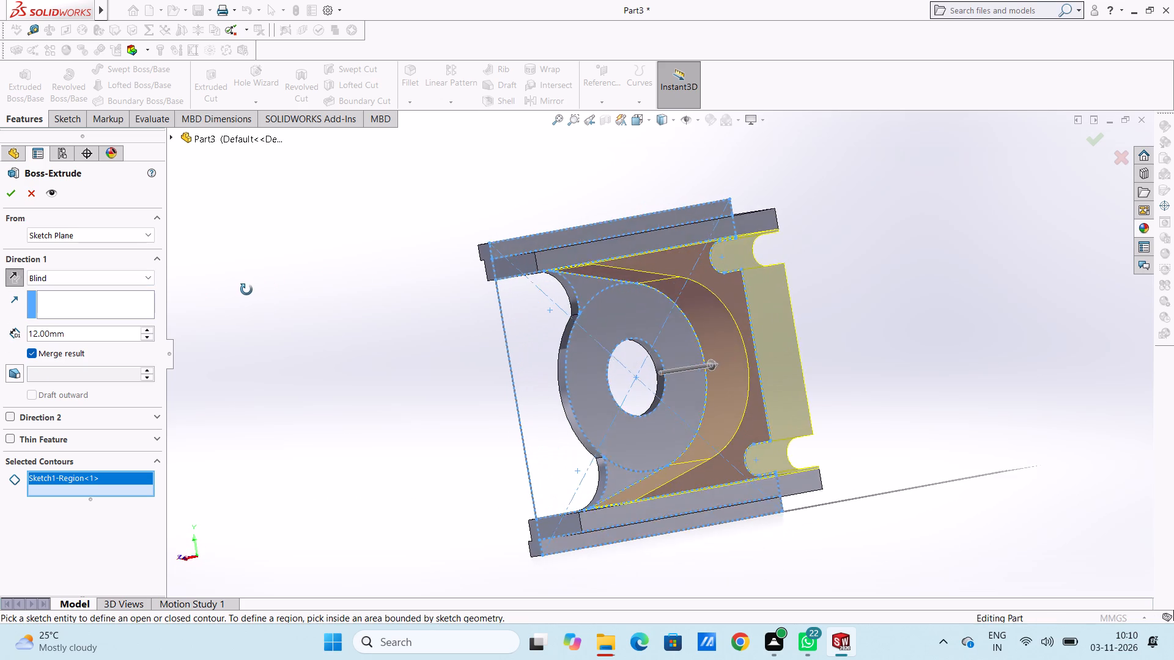
pyautogui.moveTo(246, 290); pyautogui.dragTo(371, 281, button='middle')
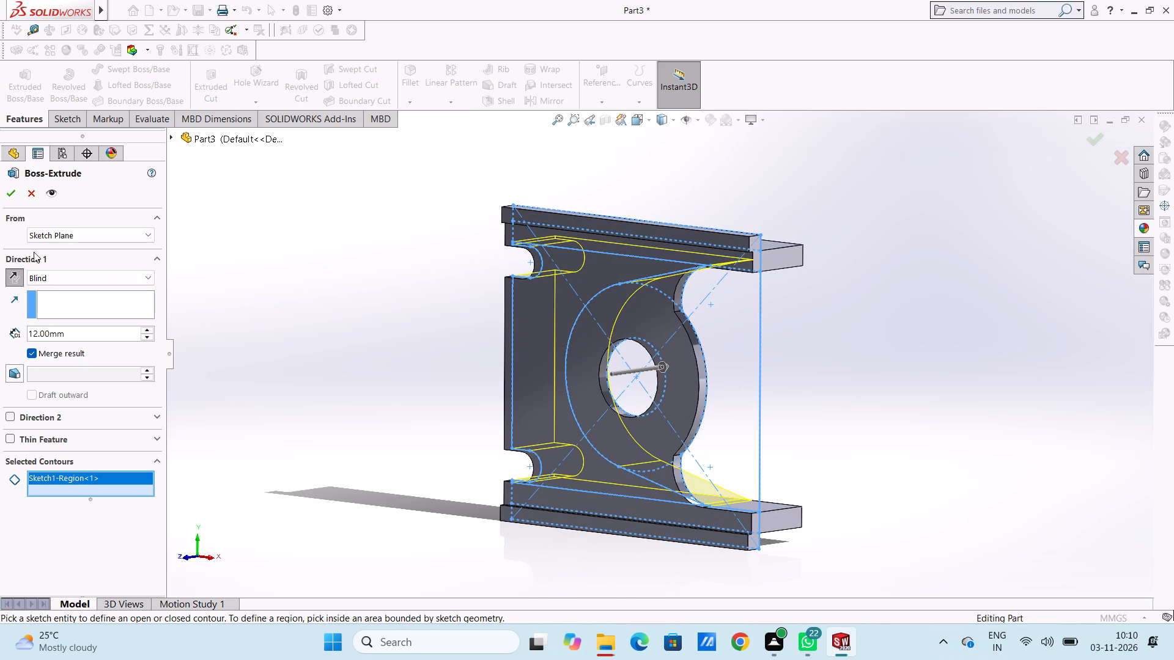
pyautogui.click(9, 196)
# Examine the thickened web, the rear flanges and the circular recess from the back, side and front.
pyautogui.scroll(4, 397, 265)
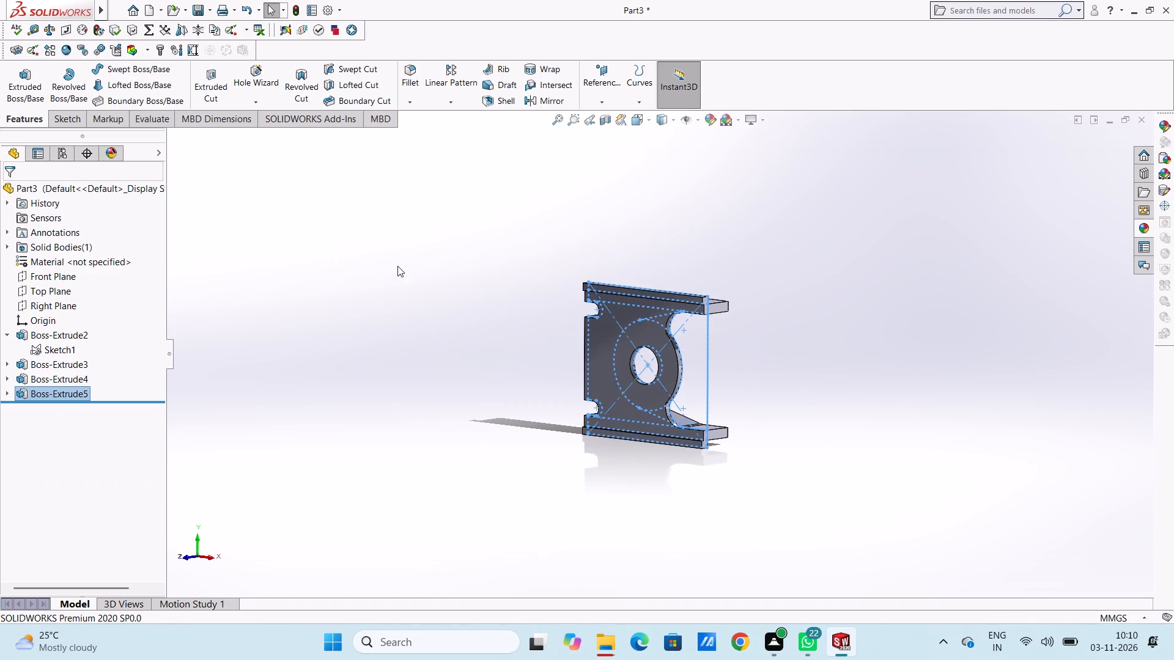
pyautogui.click(418, 293)
pyautogui.moveTo(427, 340); pyautogui.dragTo(361, 321, button='middle')
pyautogui.moveTo(426, 307); pyautogui.dragTo(334, 315, button='middle')
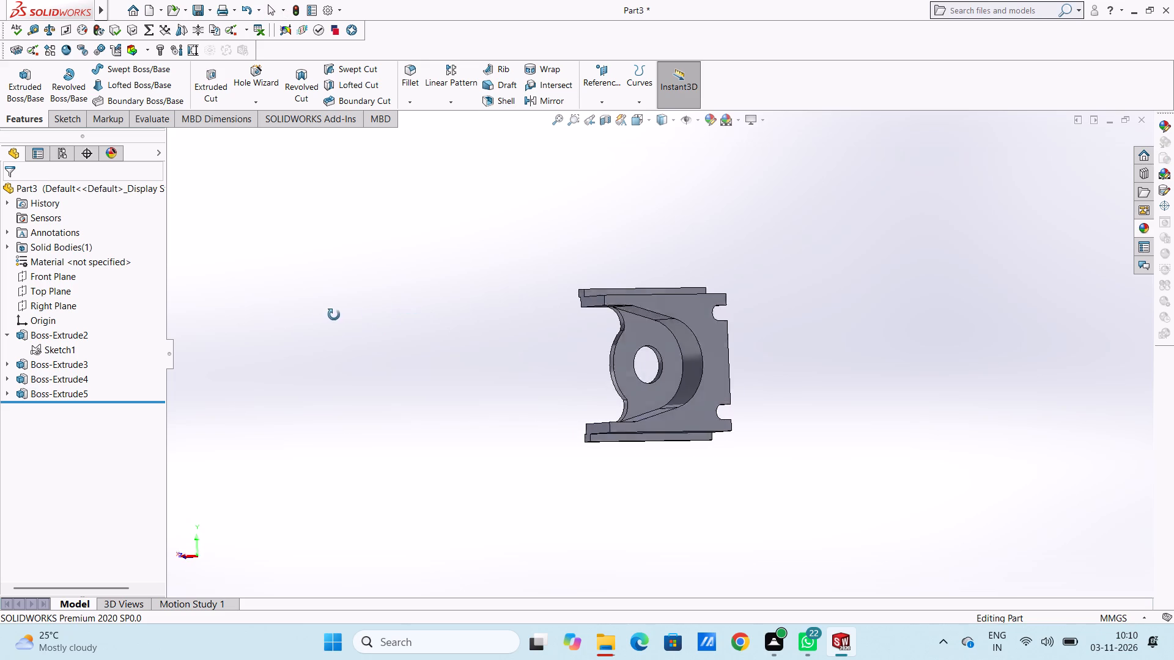
pyautogui.moveTo(334, 315); pyautogui.dragTo(437, 315, button='middle')
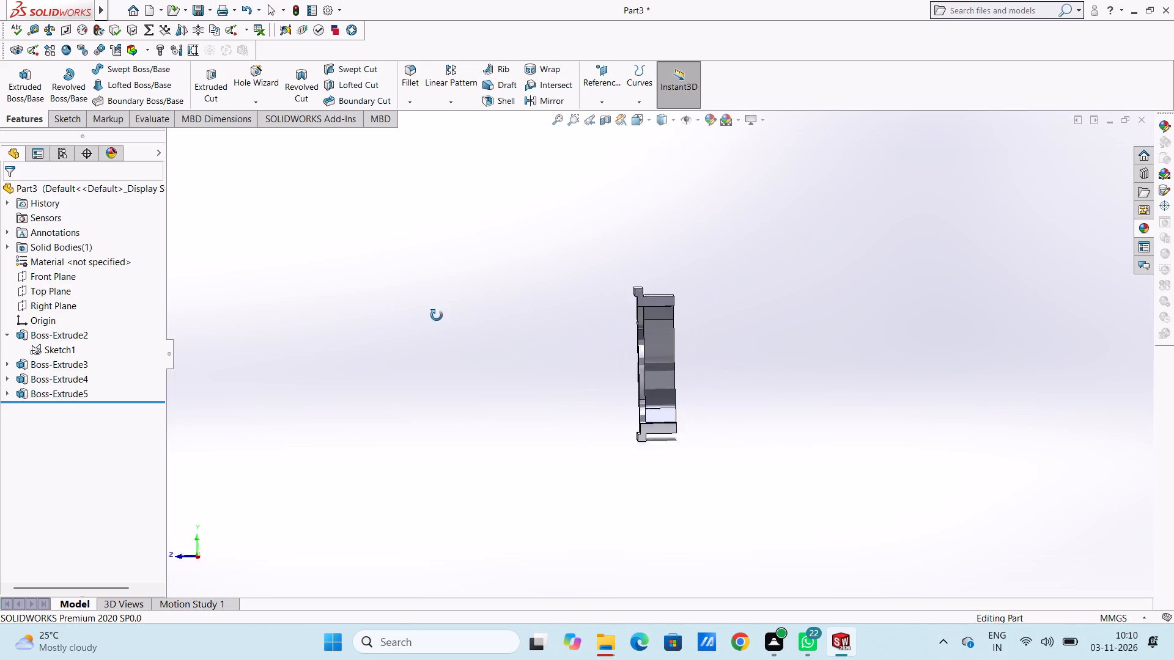
pyautogui.moveTo(437, 315); pyautogui.dragTo(547, 324, button='middle')
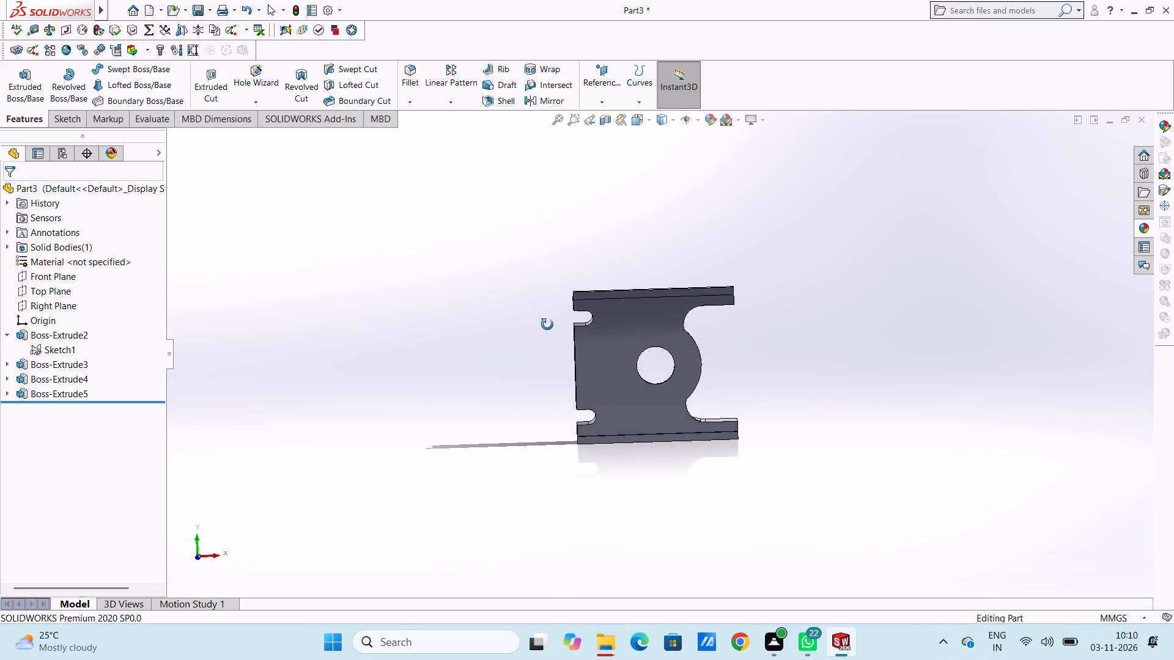
pyautogui.moveTo(547, 324); pyautogui.dragTo(371, 326, button='middle')
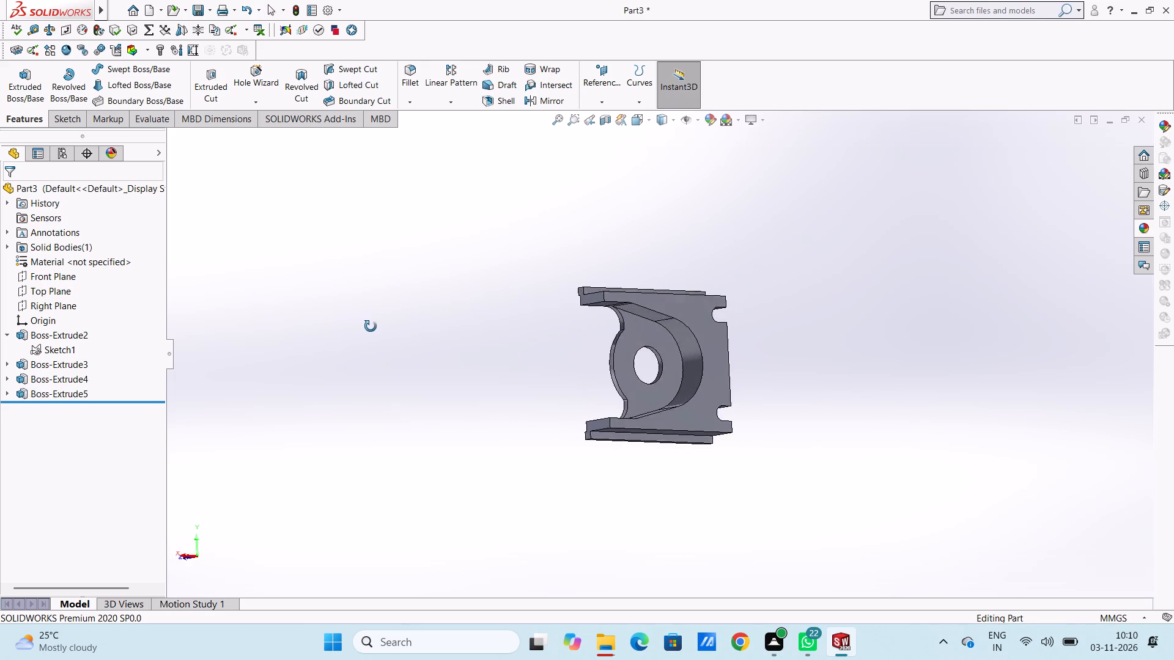
pyautogui.moveTo(371, 326); pyautogui.dragTo(576, 328, button='middle')
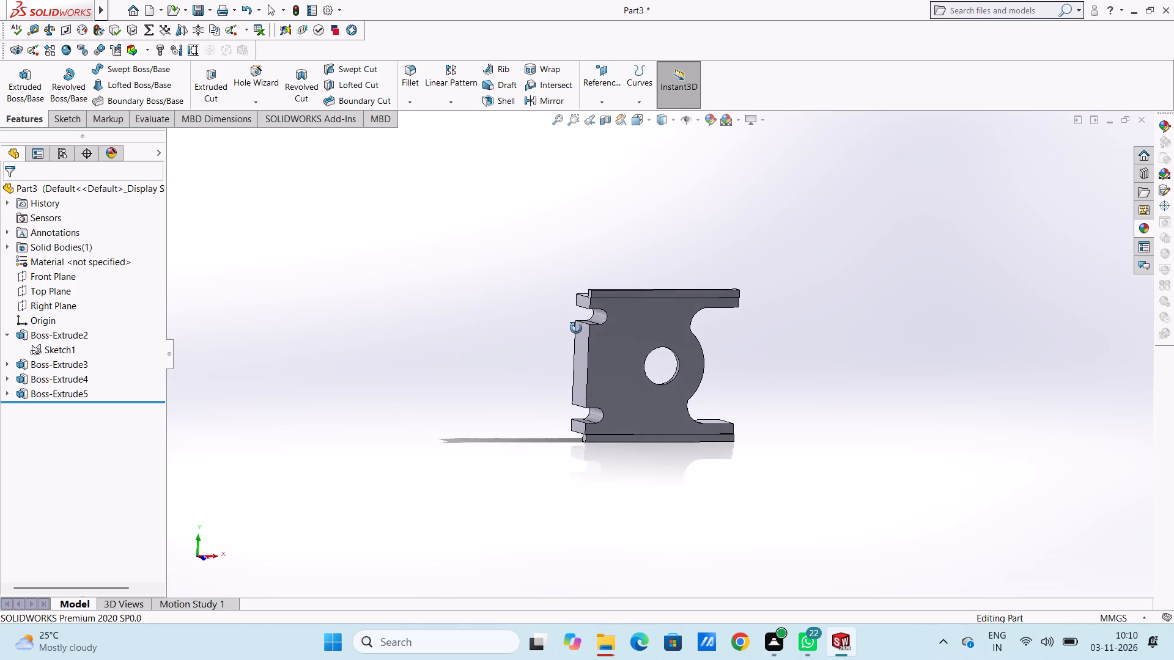
pyautogui.moveTo(576, 328); pyautogui.dragTo(442, 337, button='middle')
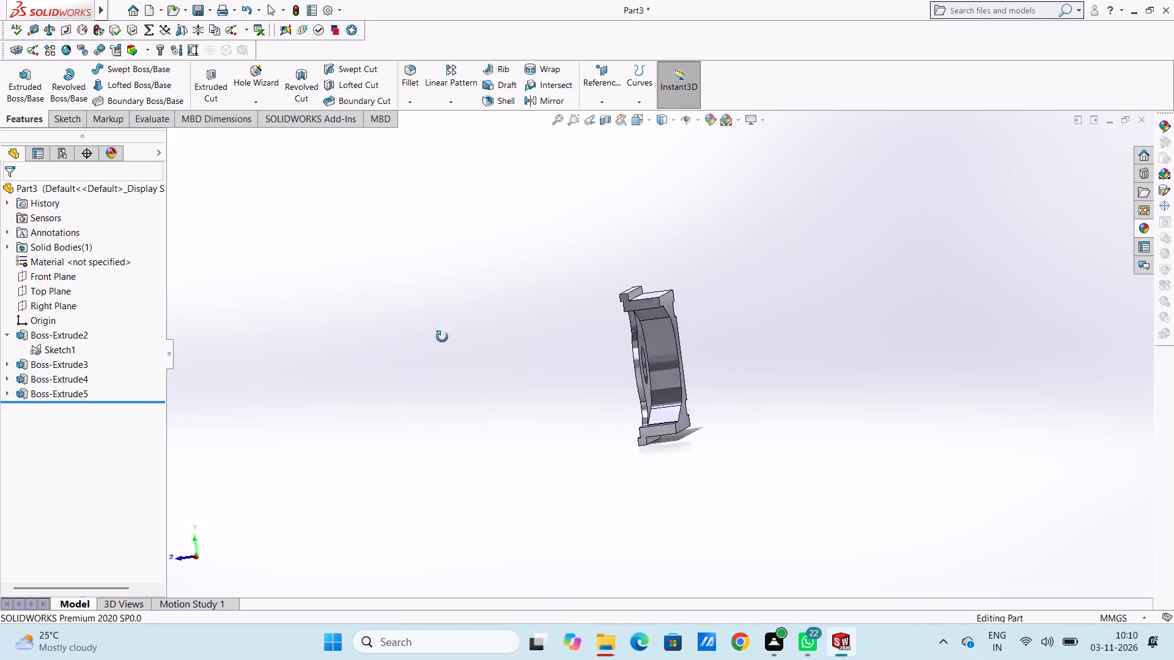
pyautogui.moveTo(442, 337); pyautogui.dragTo(525, 330, button='middle')
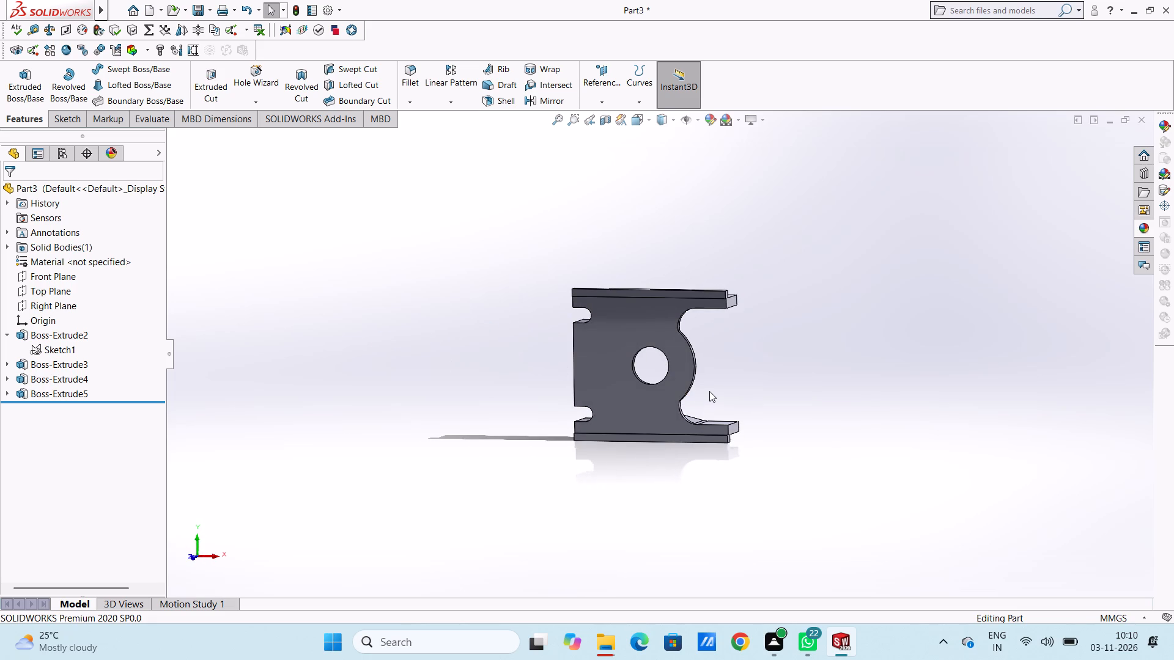
pyautogui.moveTo(708, 389); pyautogui.dragTo(692, 360, button='middle')
pyautogui.scroll(-4, 724, 311)
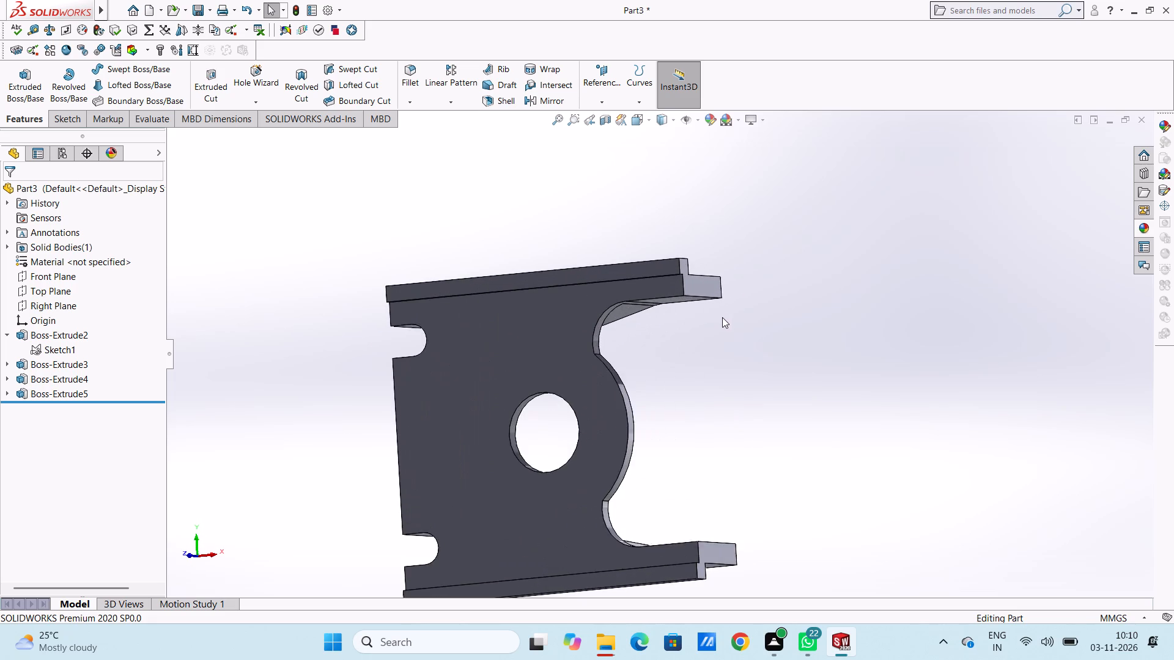
pyautogui.scroll(5, 685, 350)
pyautogui.moveTo(685, 351); pyautogui.dragTo(499, 390, button='middle')
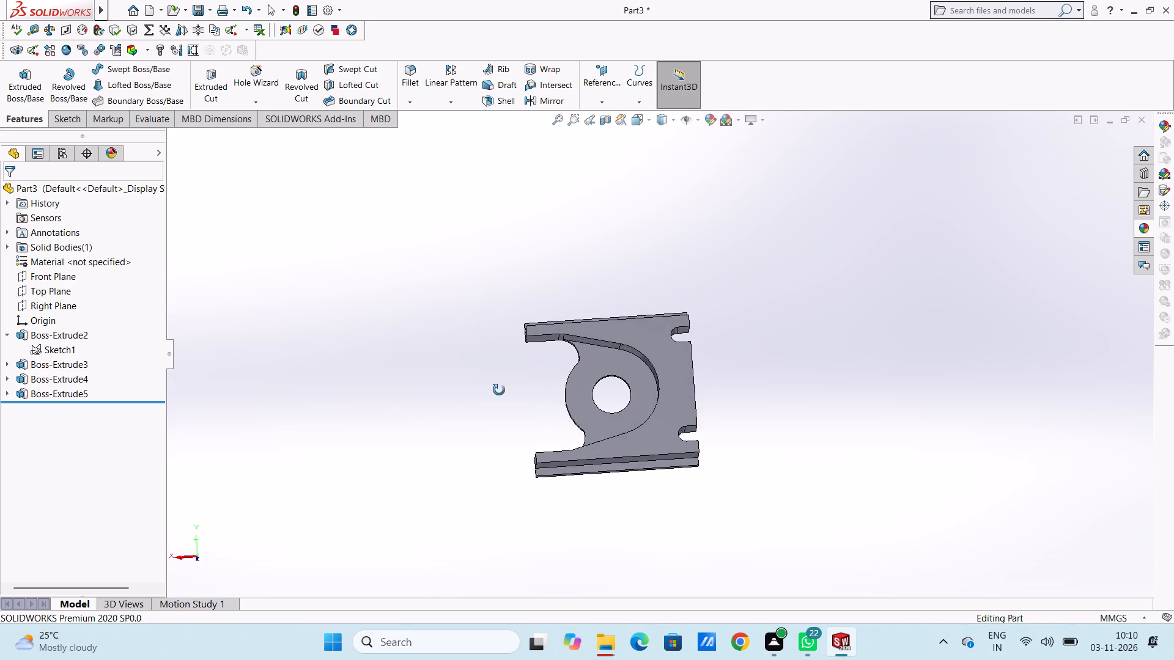
pyautogui.moveTo(499, 390); pyautogui.dragTo(701, 395, button='middle')
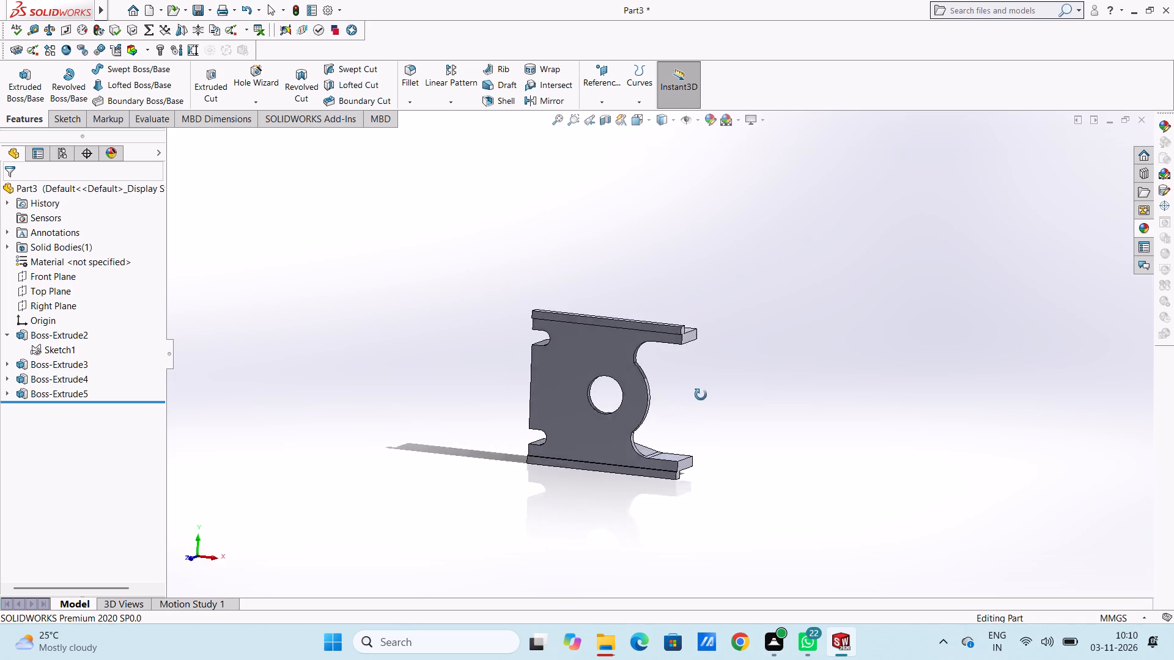
pyautogui.moveTo(701, 395); pyautogui.dragTo(738, 398, button='middle')
pyautogui.moveTo(681, 404); pyautogui.dragTo(621, 387, button='middle')
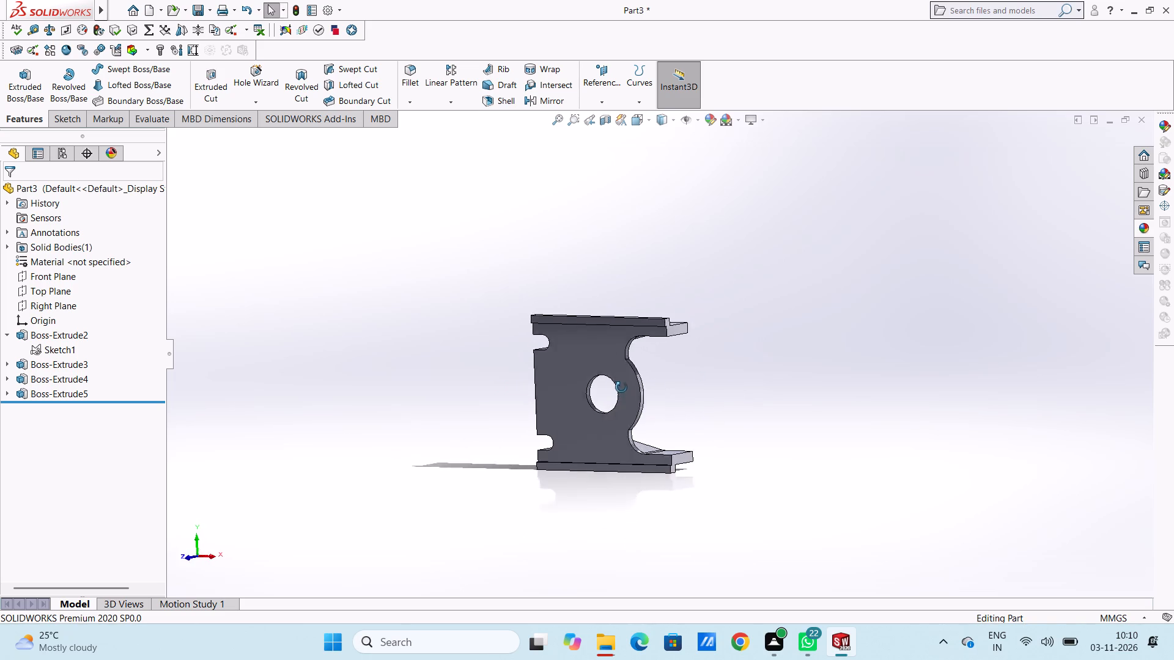
pyautogui.moveTo(621, 387); pyautogui.dragTo(573, 389, button='middle')
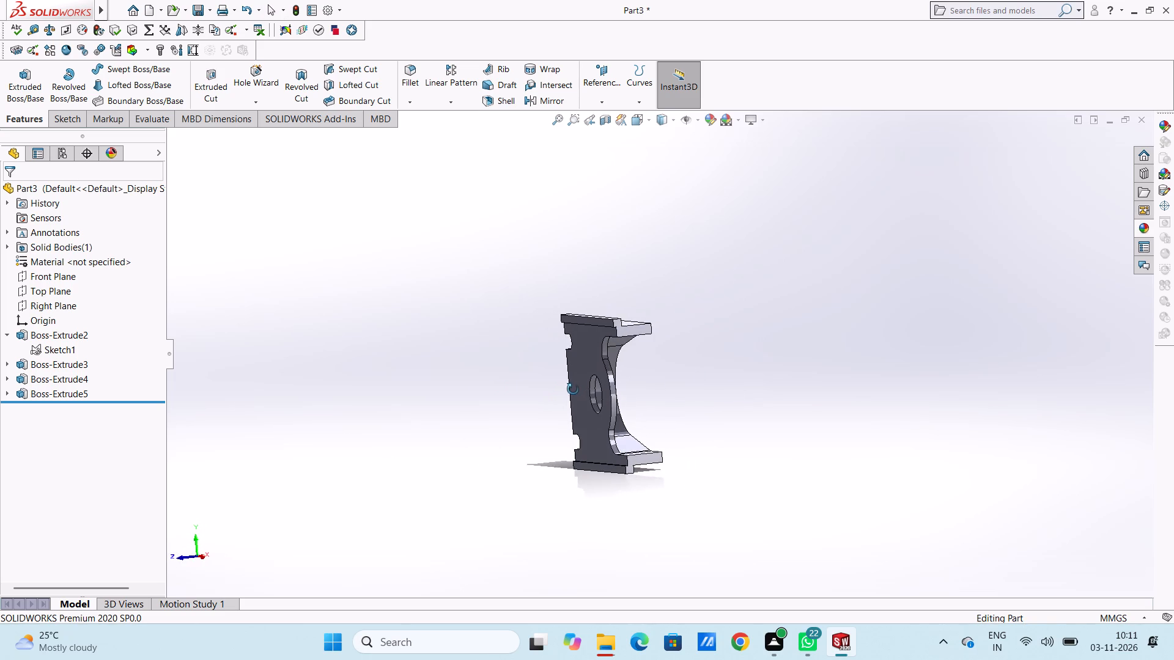
pyautogui.moveTo(573, 389); pyautogui.dragTo(569, 389, button='middle')
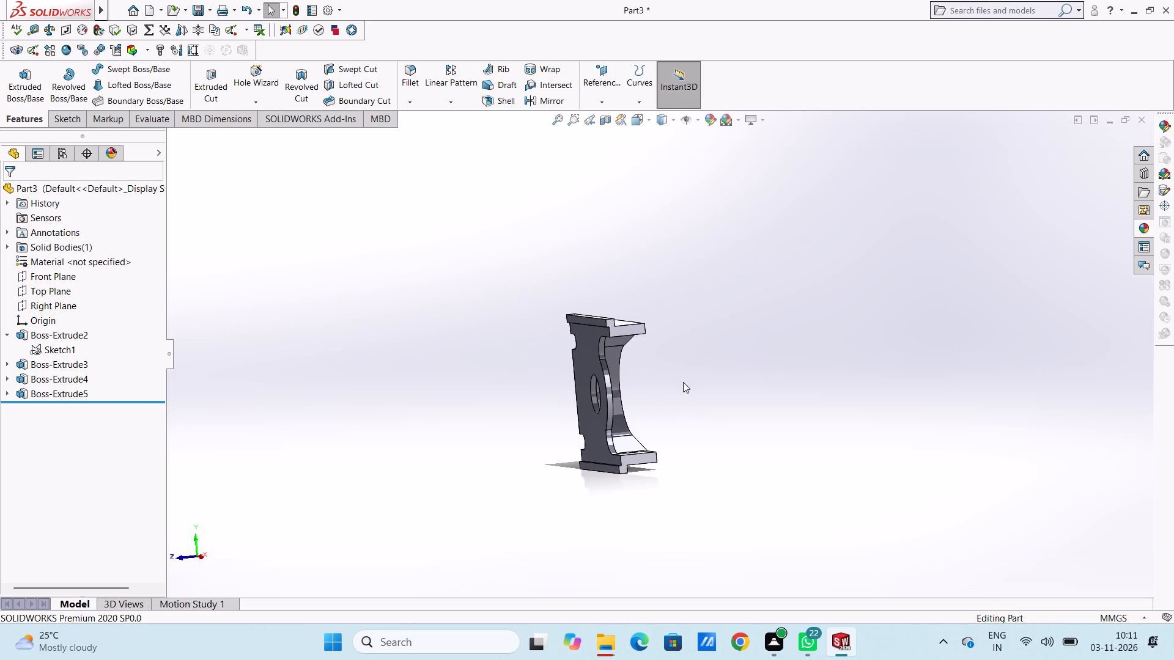
pyautogui.moveTo(679, 389); pyautogui.dragTo(704, 401, button='middle')
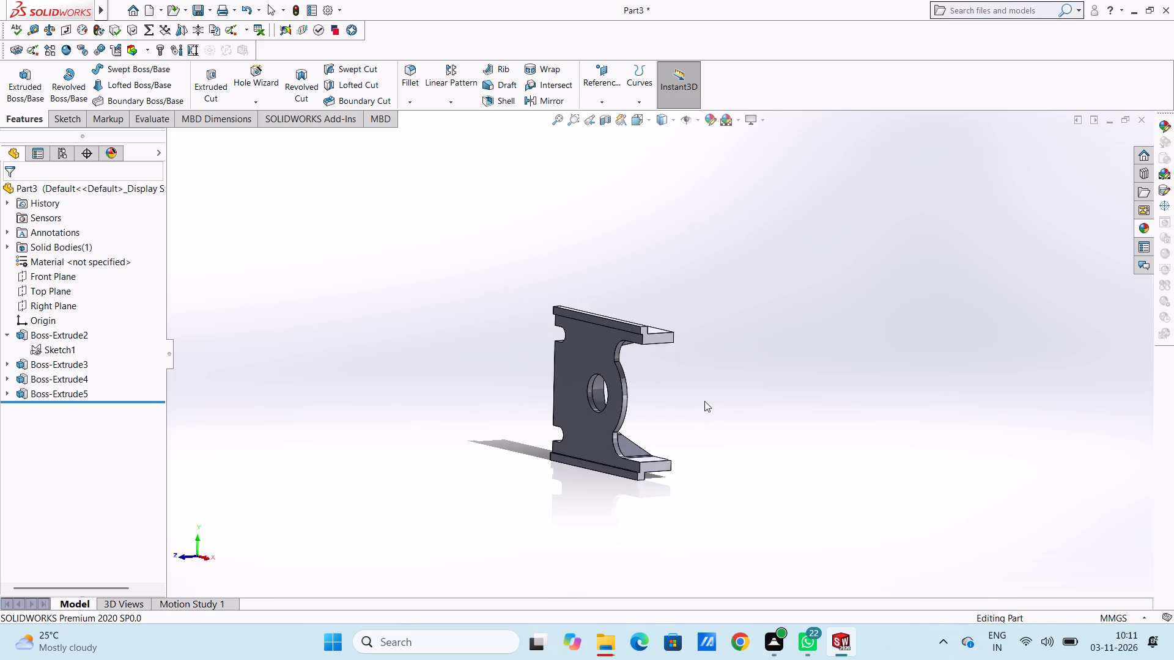
# Start a boss extrusion of Sketch1 and select its two upper strips, slotted web, upper corner region and ring around the hole.
pyautogui.hotkey('ctrl', '1')
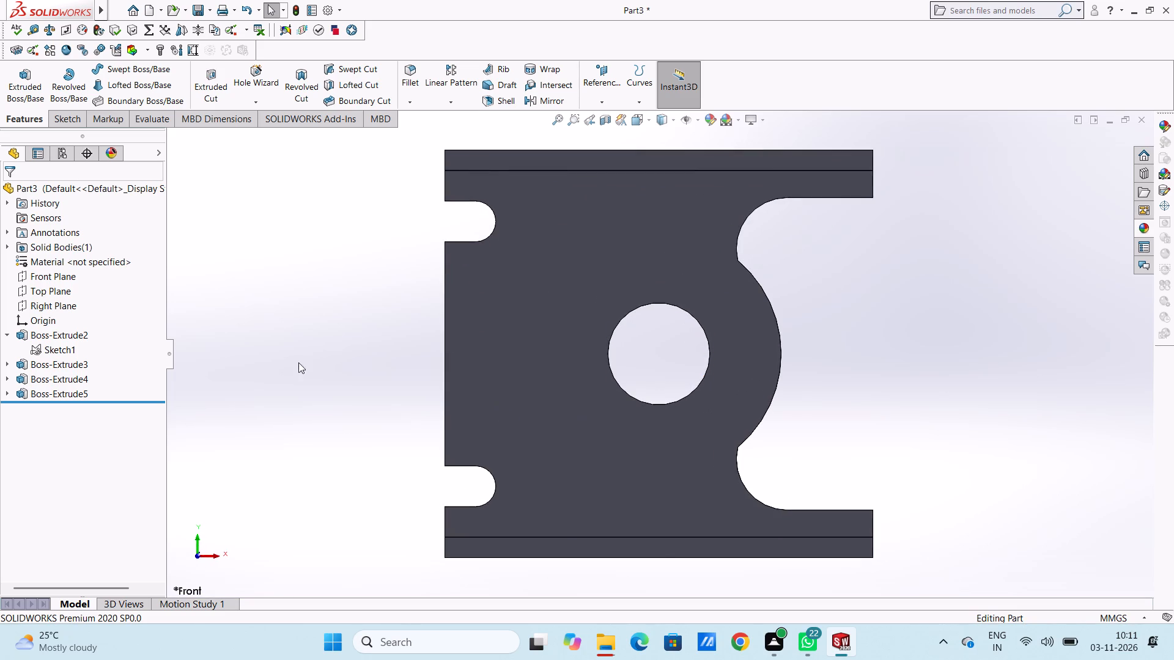
pyautogui.click(67, 353)
pyautogui.scroll(2, 388, 329)
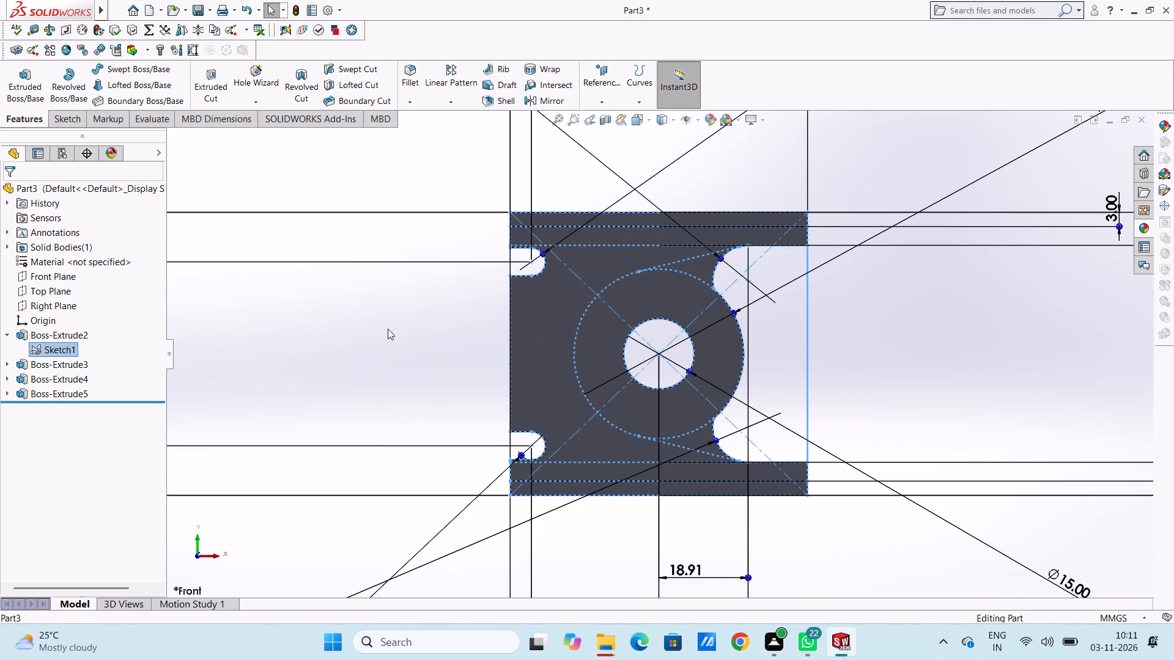
pyautogui.moveTo(388, 331); pyautogui.dragTo(385, 345, button='middle')
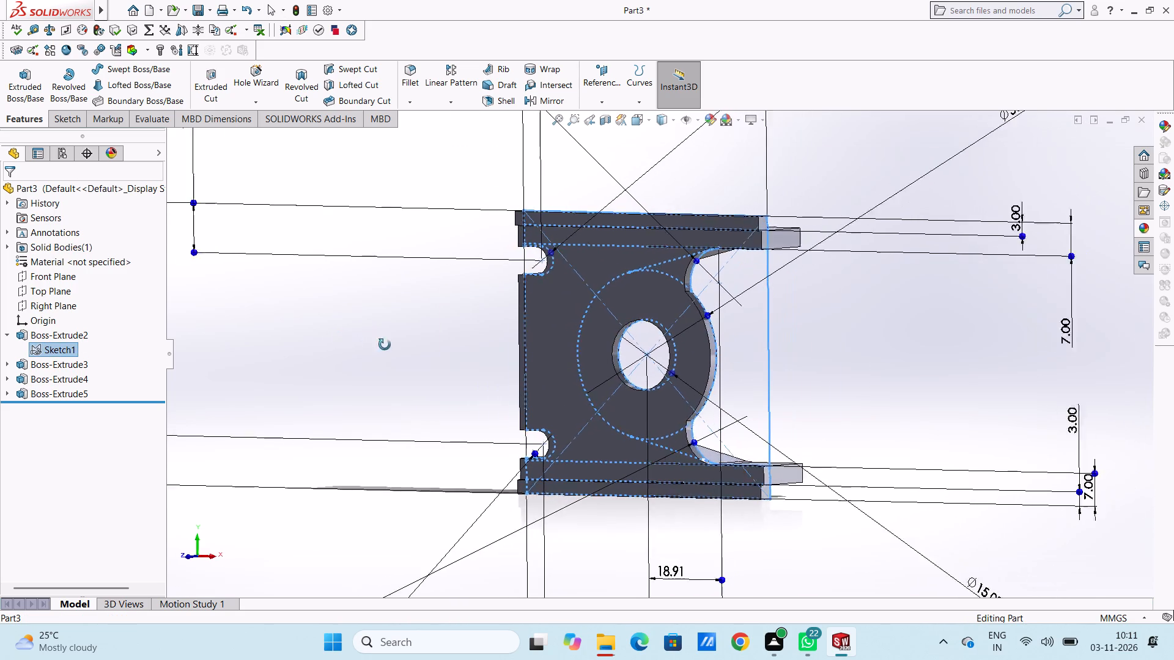
pyautogui.moveTo(385, 345); pyautogui.dragTo(312, 313, button='middle')
pyautogui.moveTo(418, 331); pyautogui.dragTo(456, 344, button='middle')
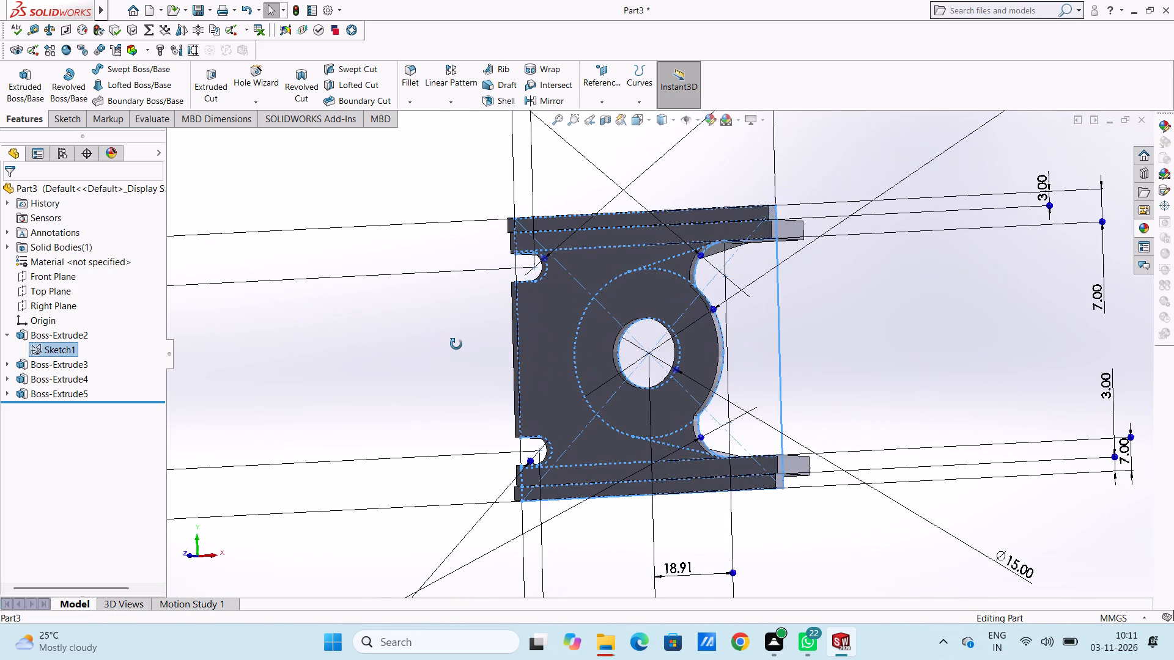
pyautogui.moveTo(456, 344); pyautogui.dragTo(456, 346, button='middle')
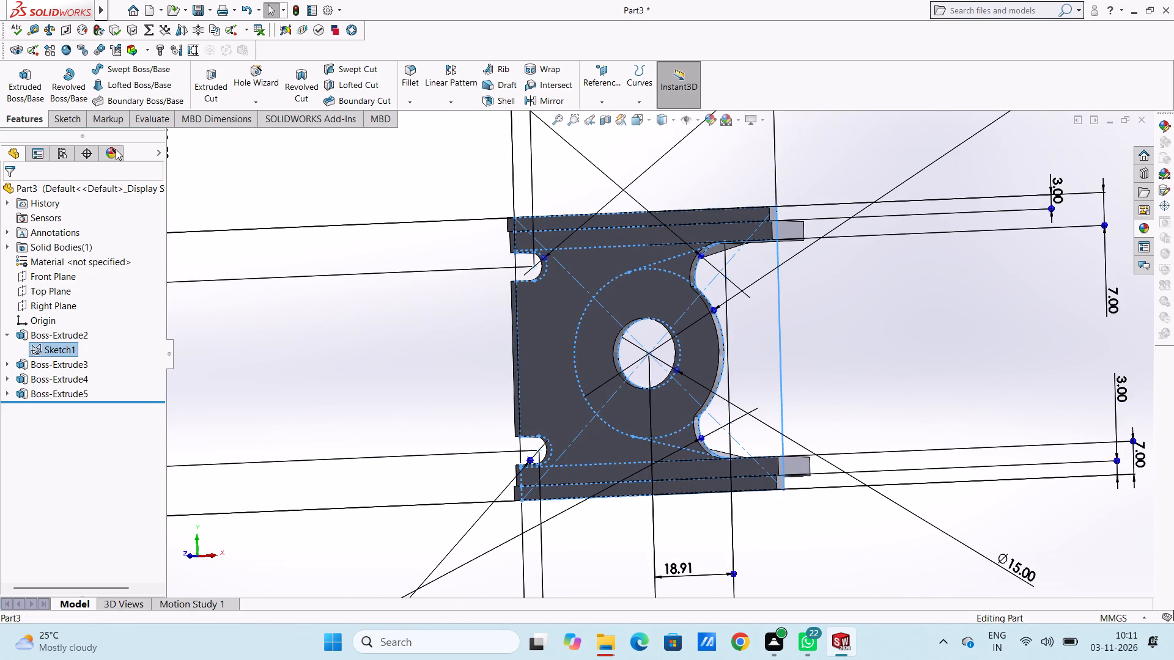
pyautogui.click(24, 79)
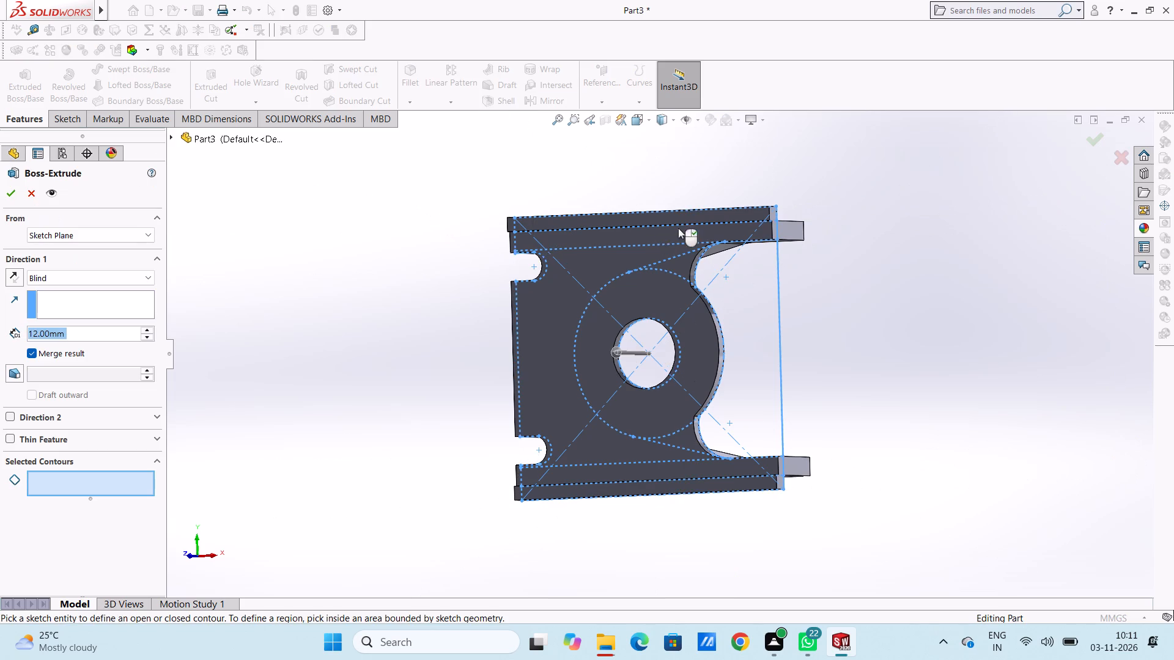
pyautogui.scroll(-3, 679, 227)
pyautogui.click(677, 231)
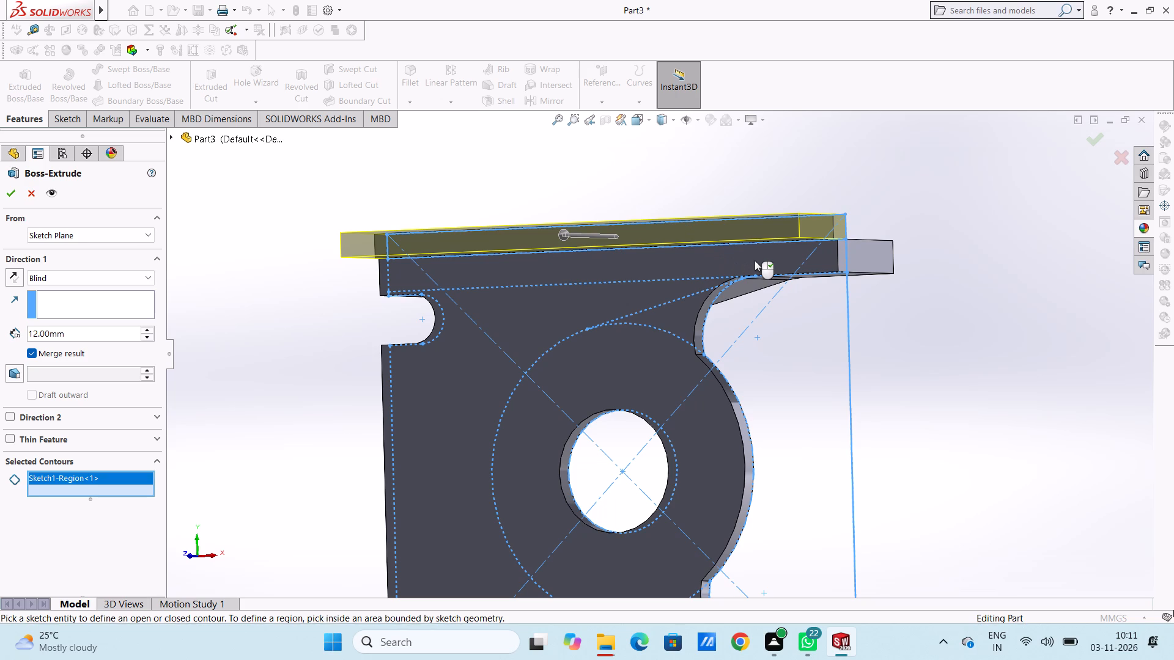
pyautogui.click(755, 258)
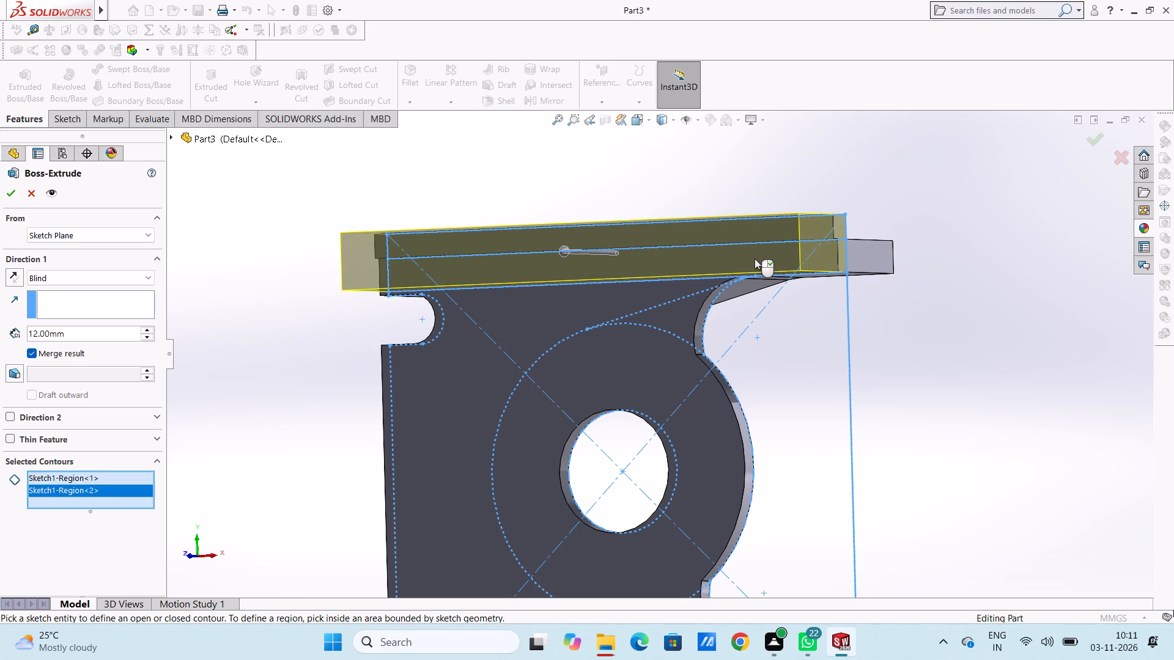
pyautogui.click(596, 303)
pyautogui.click(670, 316)
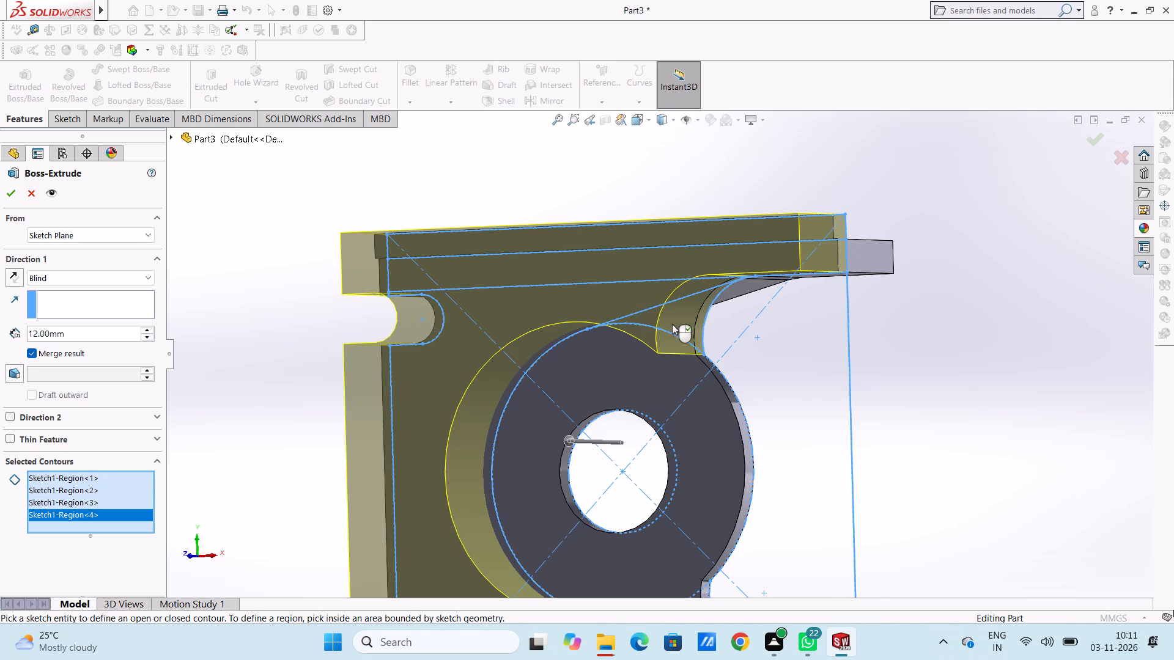
pyautogui.click(704, 413)
# Add Sketch1's lower corner region and the two lower strips to the extrusion's selected contours.
pyautogui.scroll(5, 704, 413)
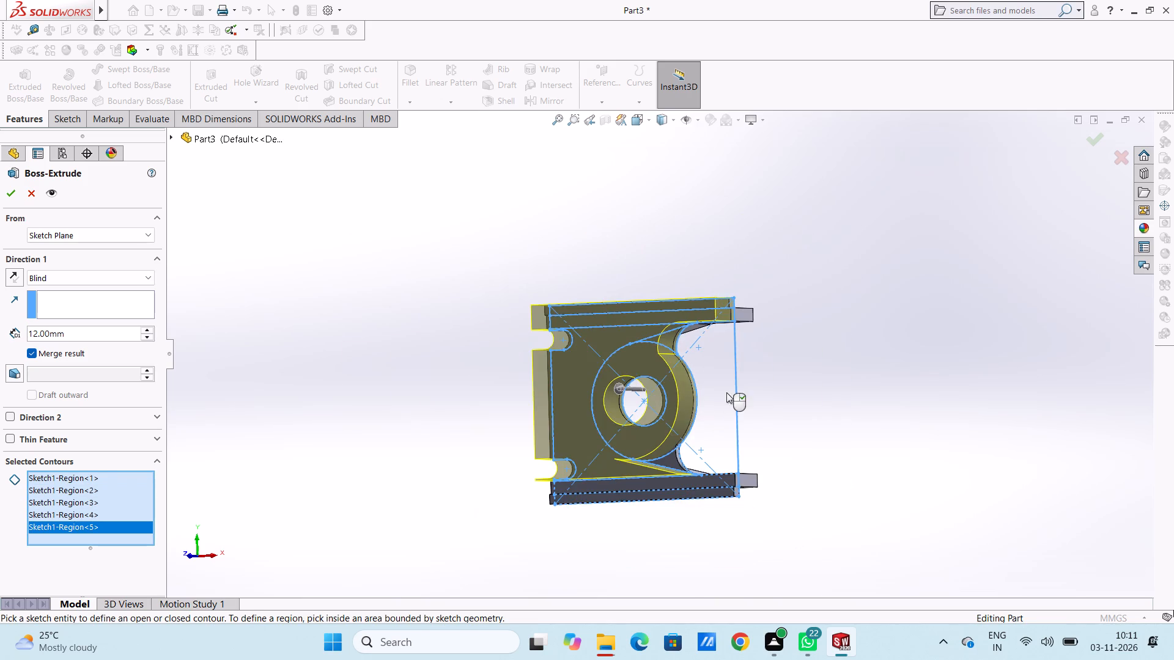
pyautogui.moveTo(731, 389); pyautogui.dragTo(766, 378, button='middle')
pyautogui.scroll(-5, 709, 445)
pyautogui.click(649, 421)
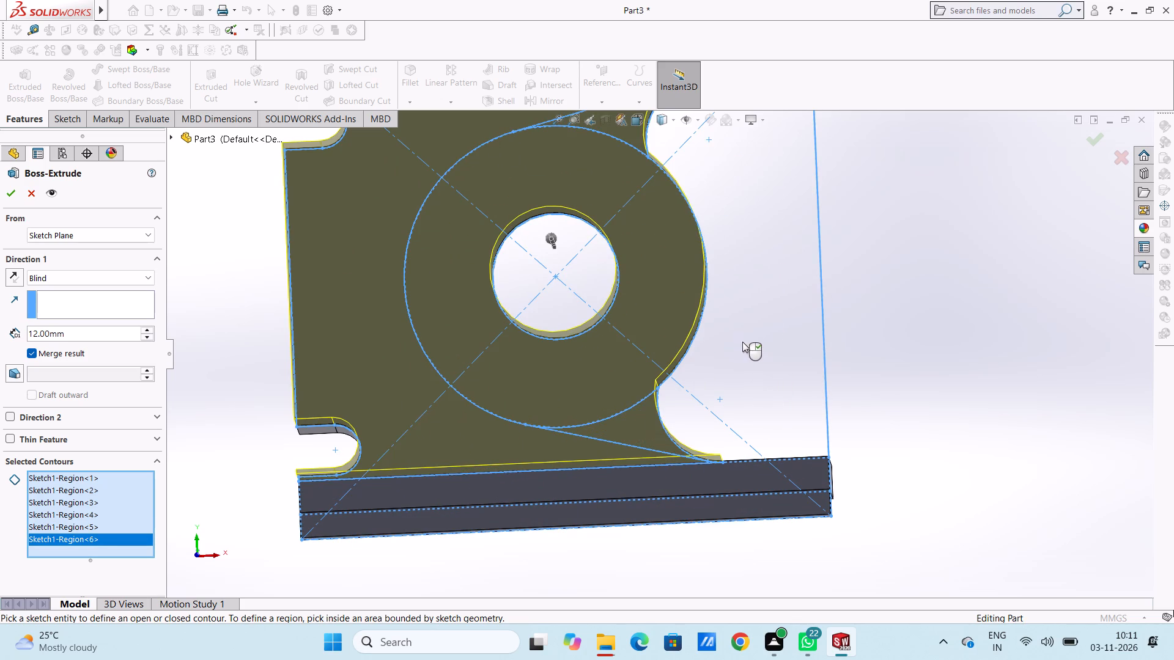
pyautogui.scroll(5, 742, 341)
pyautogui.moveTo(712, 447); pyautogui.dragTo(715, 469, button='middle')
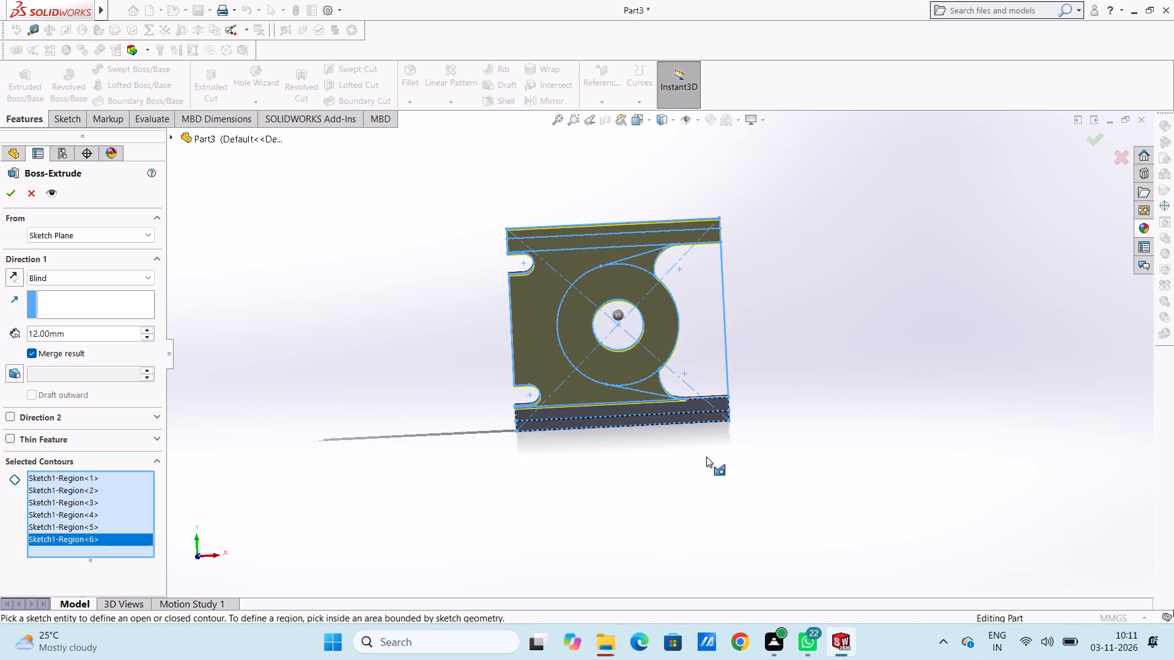
pyautogui.scroll(-5, 690, 448)
pyautogui.click(619, 315)
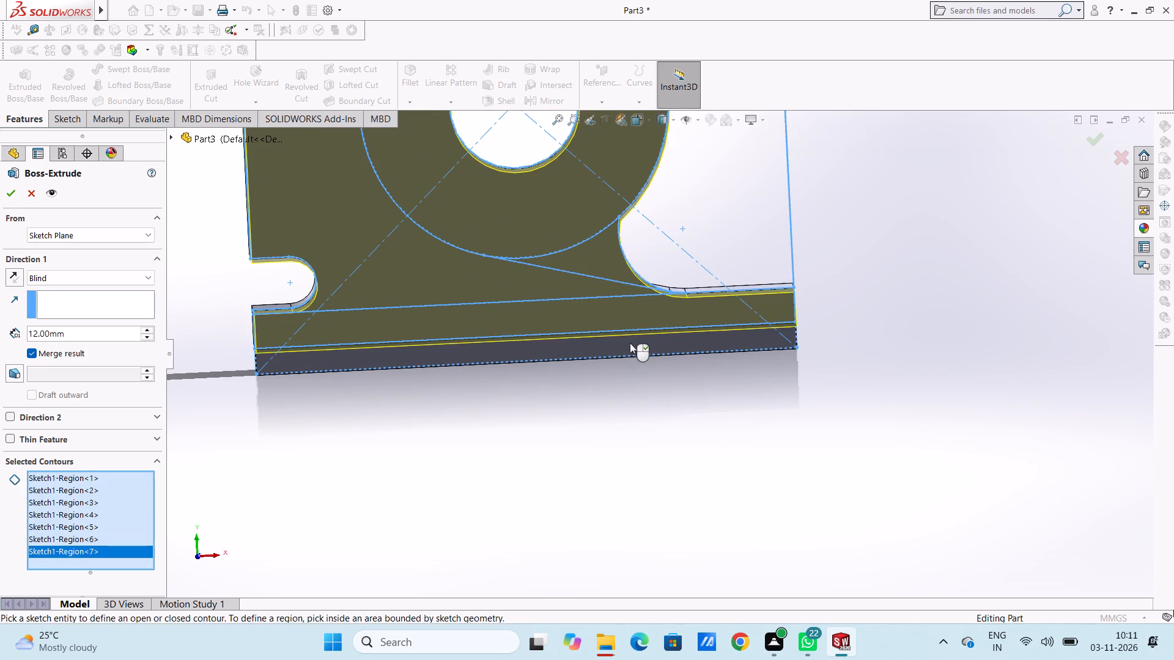
pyautogui.click(630, 343)
pyautogui.scroll(5, 832, 286)
pyautogui.moveTo(806, 264); pyautogui.dragTo(739, 309, button='middle')
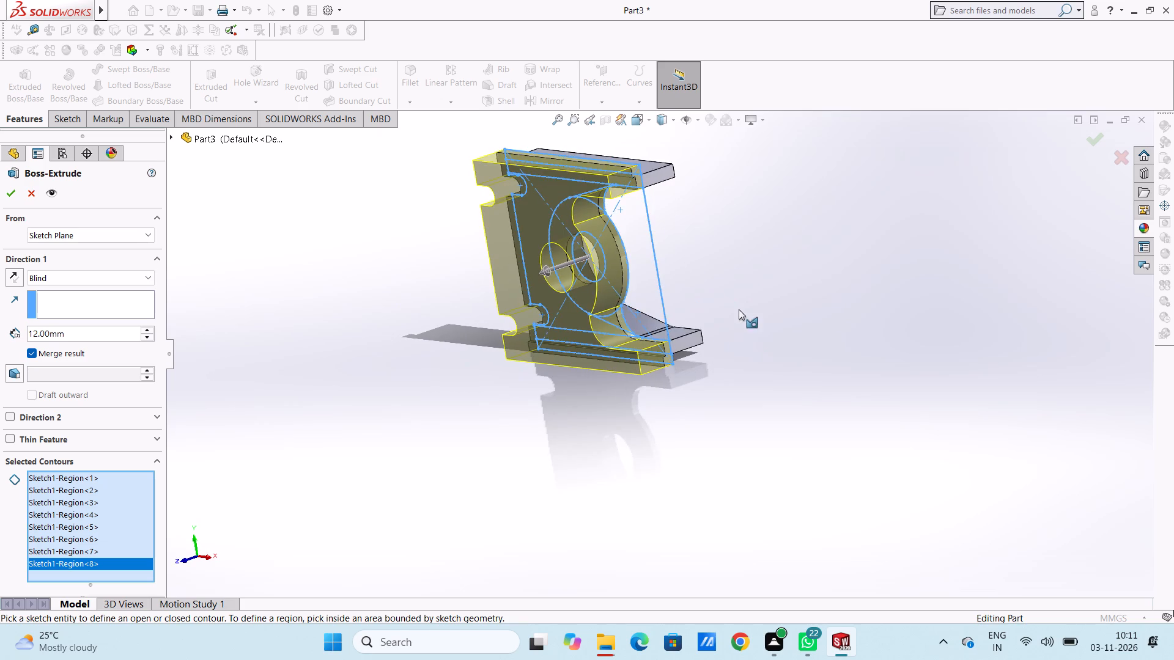
pyautogui.scroll(3, 730, 267)
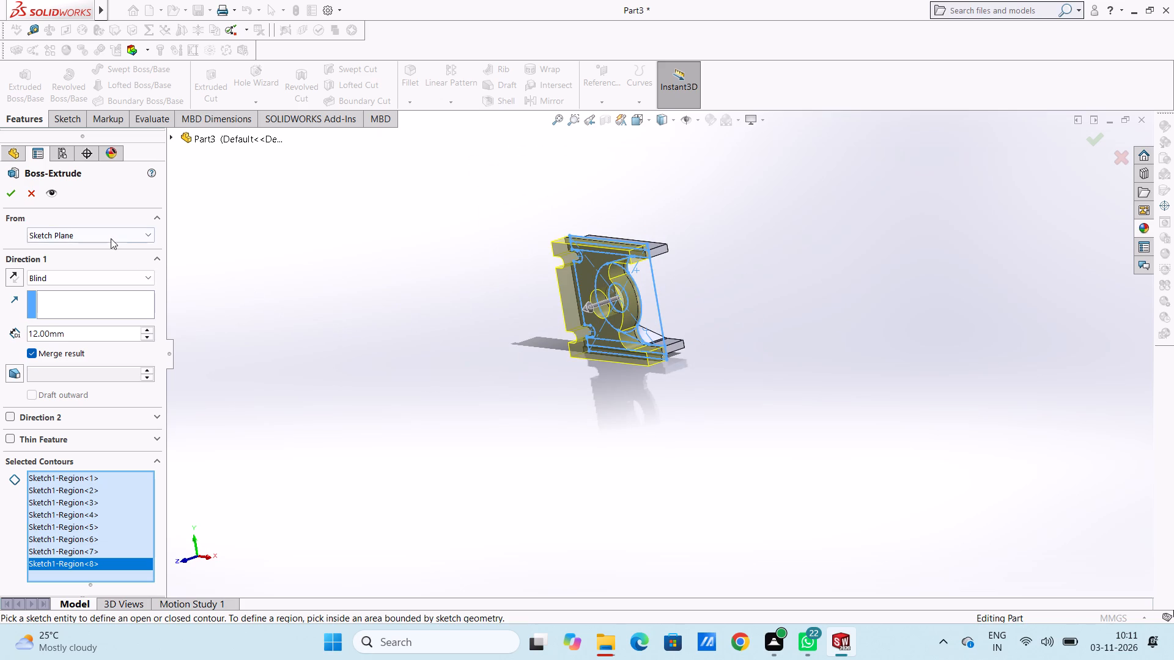
# Start the extrusion from the back face of the rear web and flanges, with its direction reversed away from the plate.
pyautogui.click(111, 238)
pyautogui.click(111, 260)
pyautogui.moveTo(416, 260); pyautogui.dragTo(332, 318, button='middle')
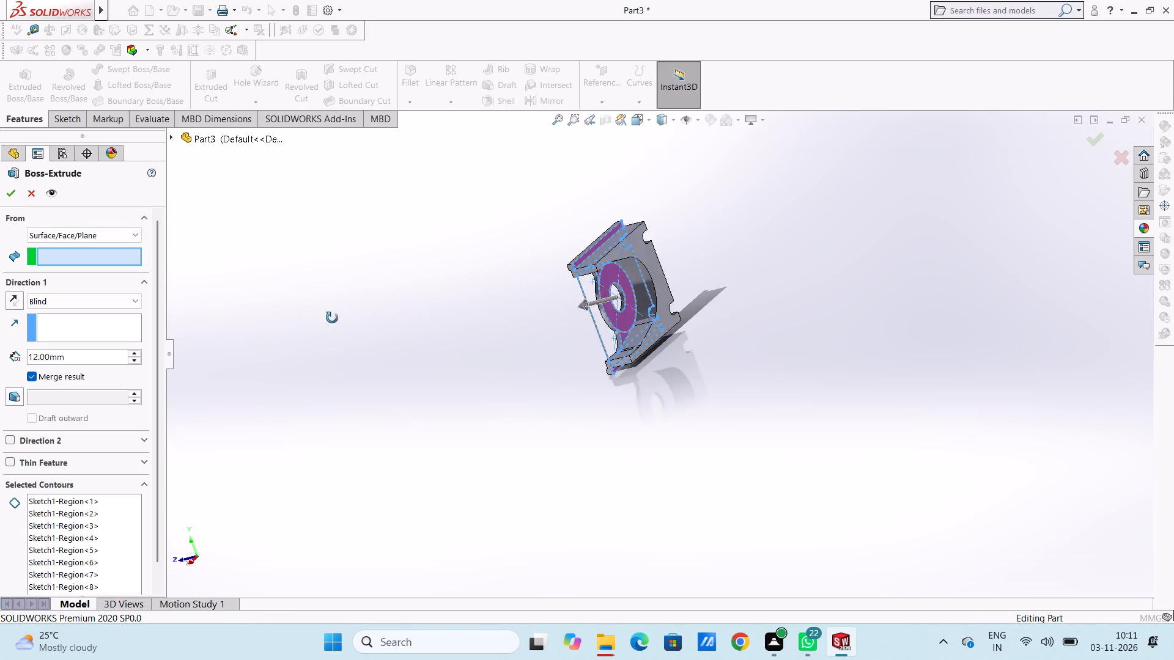
pyautogui.moveTo(332, 318); pyautogui.dragTo(328, 326, button='middle')
pyautogui.scroll(-4, 597, 254)
pyautogui.click(667, 274)
pyautogui.scroll(4, 734, 277)
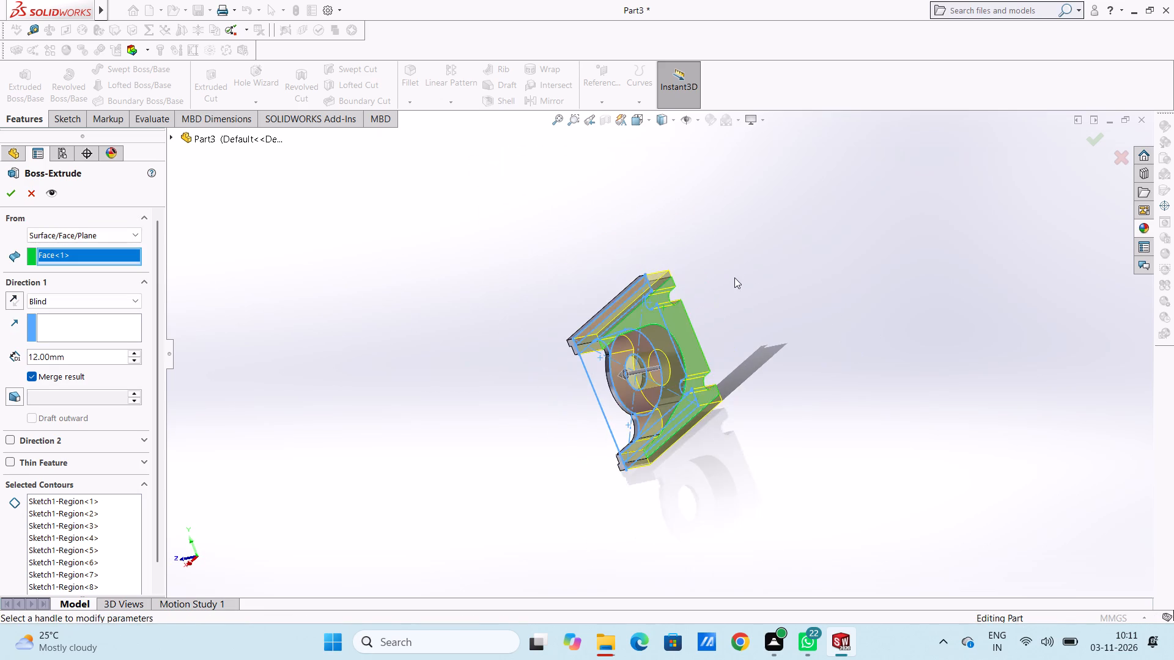
pyautogui.moveTo(753, 287); pyautogui.dragTo(781, 294, button='middle')
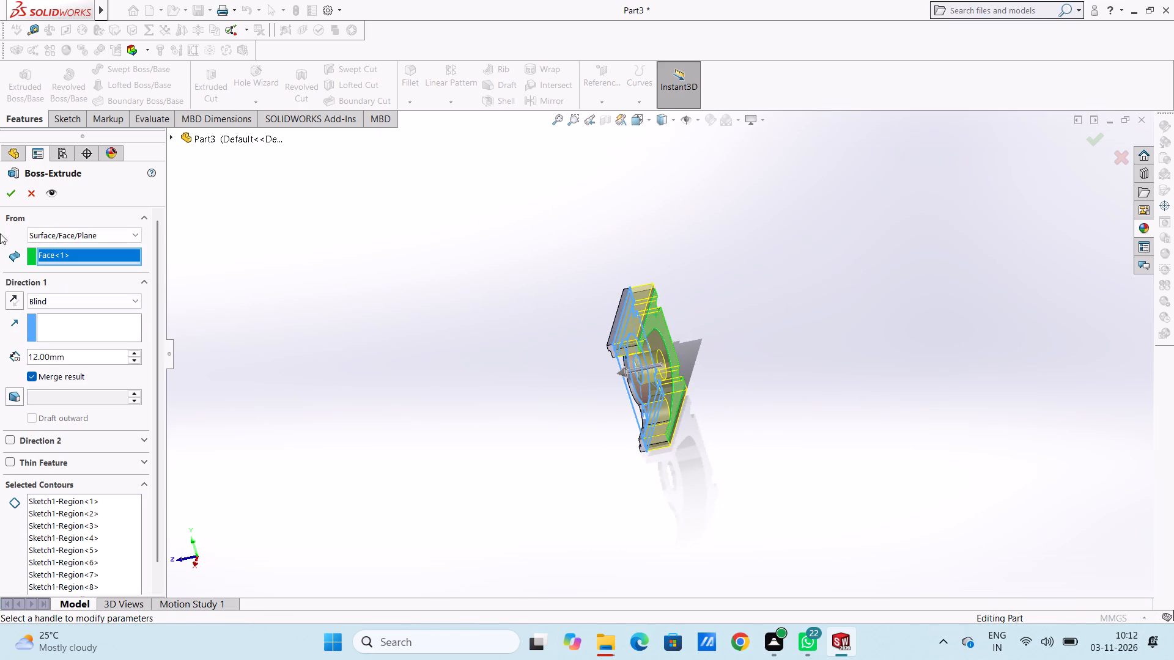
pyautogui.click(16, 302)
pyautogui.moveTo(362, 334); pyautogui.dragTo(398, 330, button='middle')
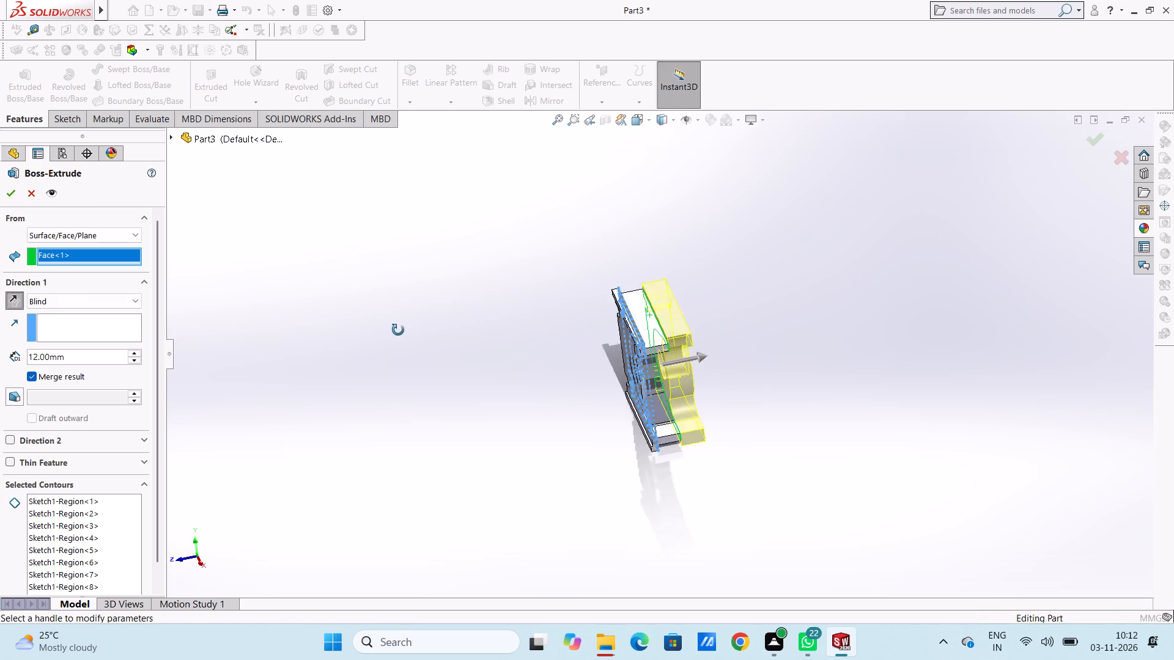
pyautogui.moveTo(398, 330); pyautogui.dragTo(396, 298, button='middle')
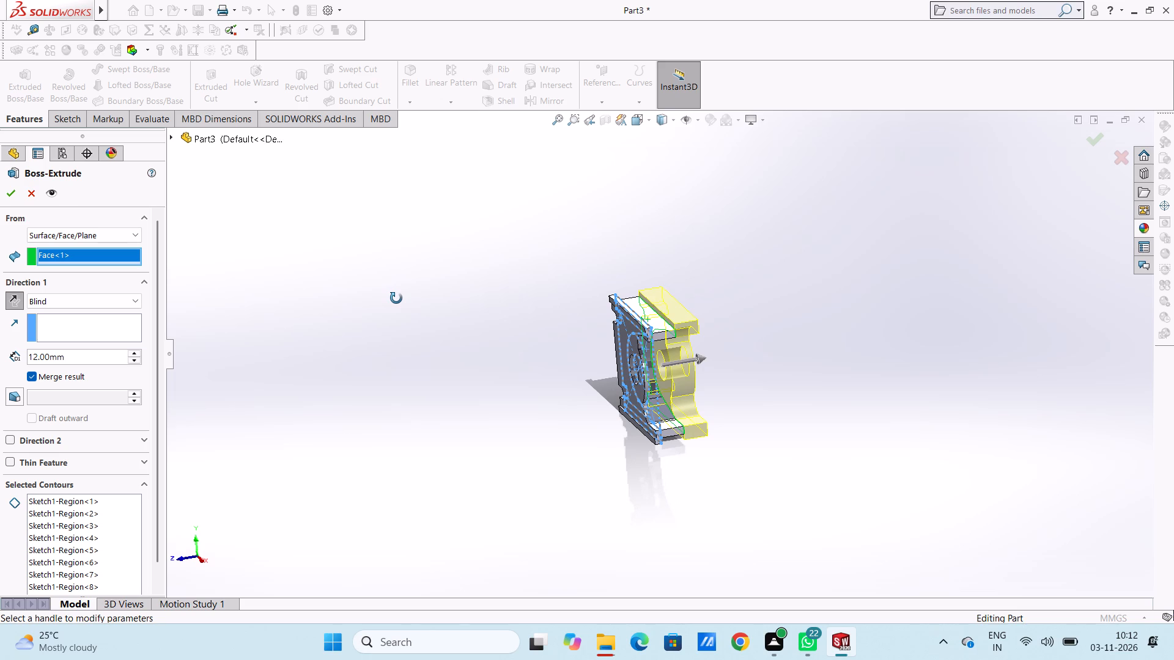
pyautogui.moveTo(396, 298); pyautogui.dragTo(397, 298, button='middle')
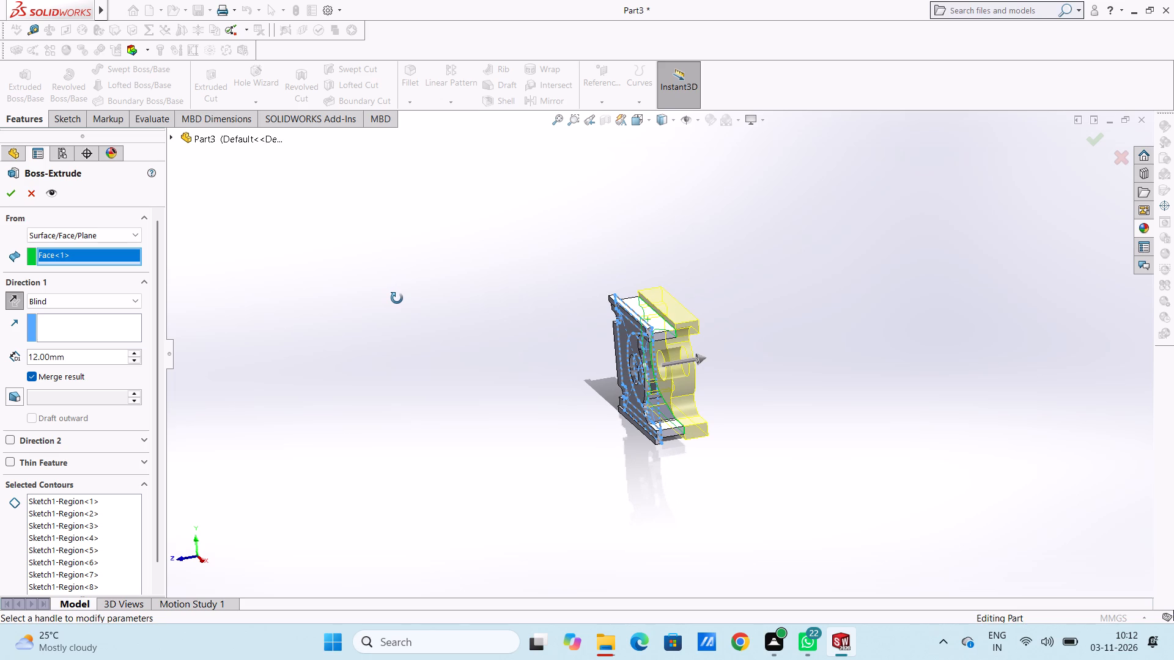
pyautogui.moveTo(397, 298); pyautogui.dragTo(399, 284, button='middle')
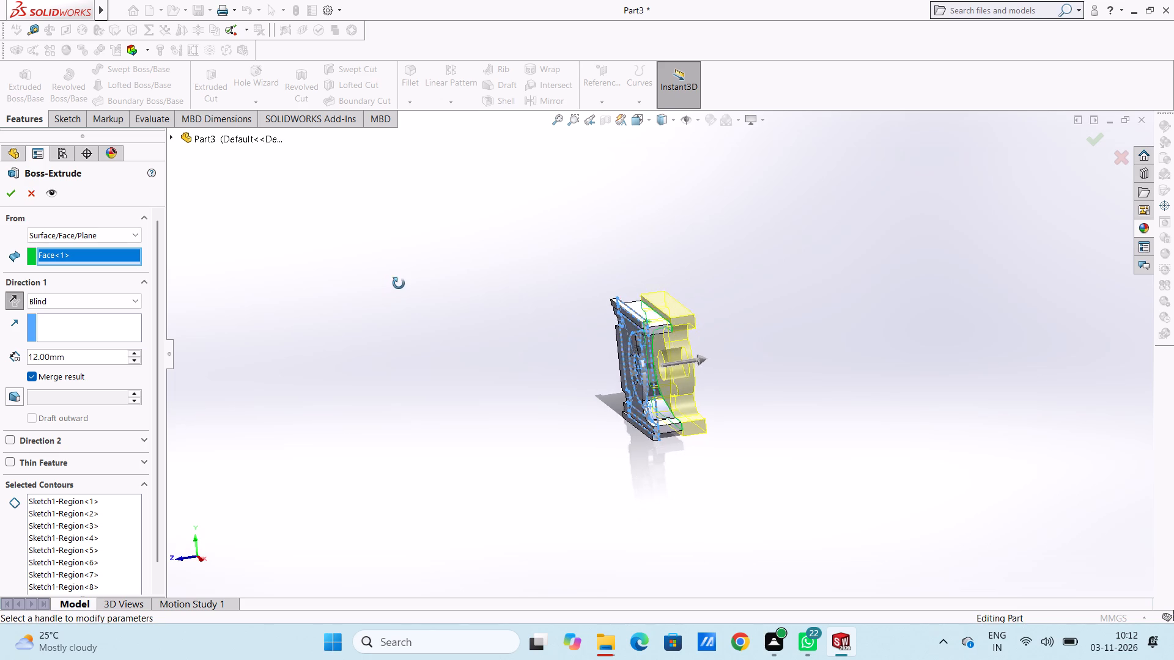
pyautogui.moveTo(399, 284); pyautogui.dragTo(414, 290, button='middle')
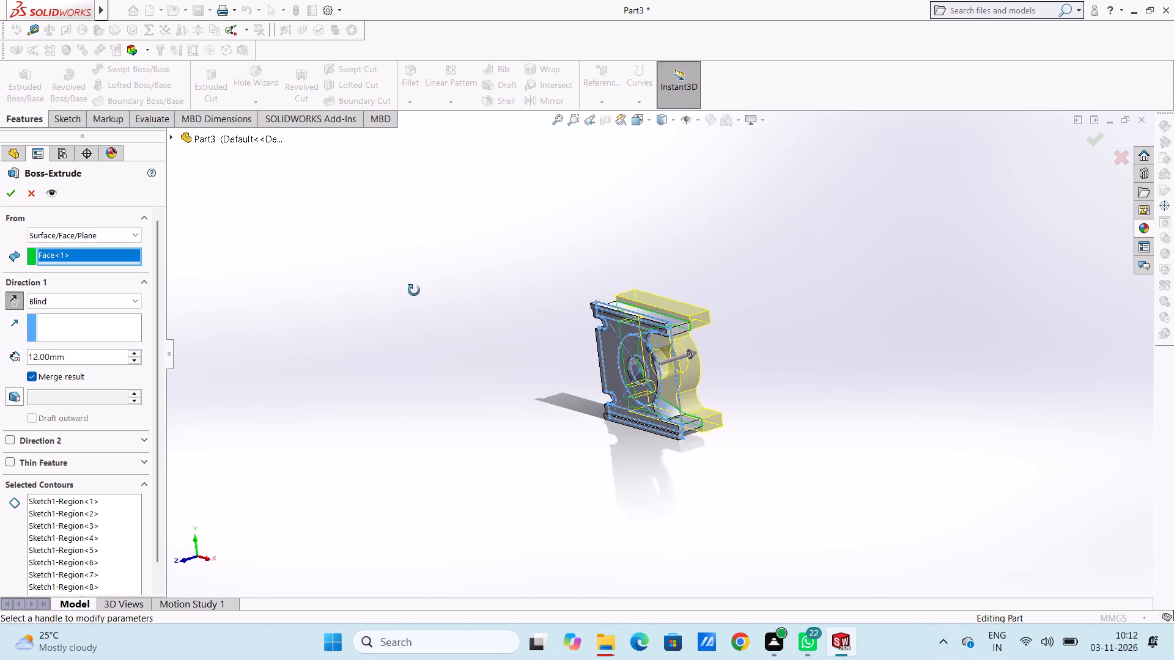
pyautogui.moveTo(414, 290); pyautogui.dragTo(392, 295, button='middle')
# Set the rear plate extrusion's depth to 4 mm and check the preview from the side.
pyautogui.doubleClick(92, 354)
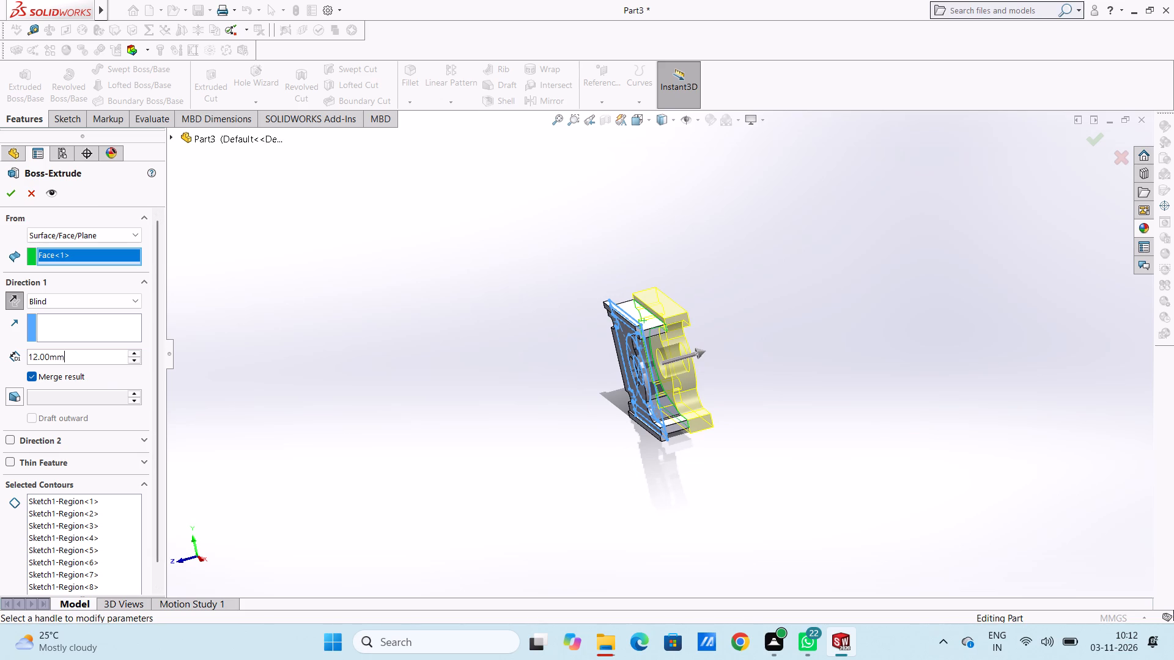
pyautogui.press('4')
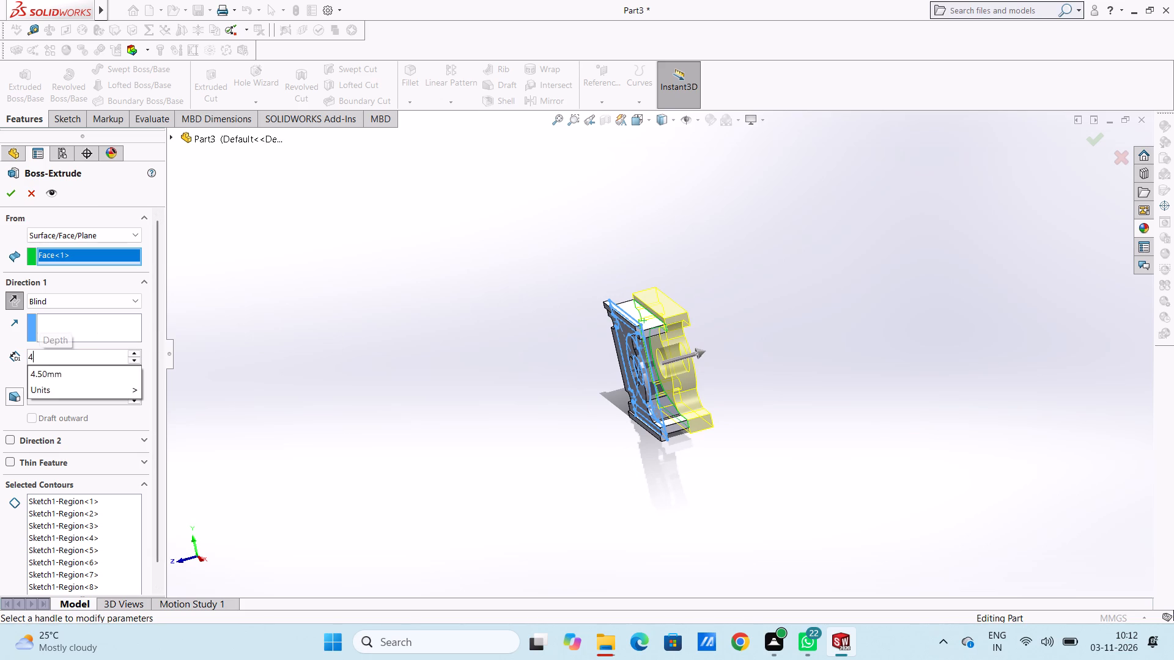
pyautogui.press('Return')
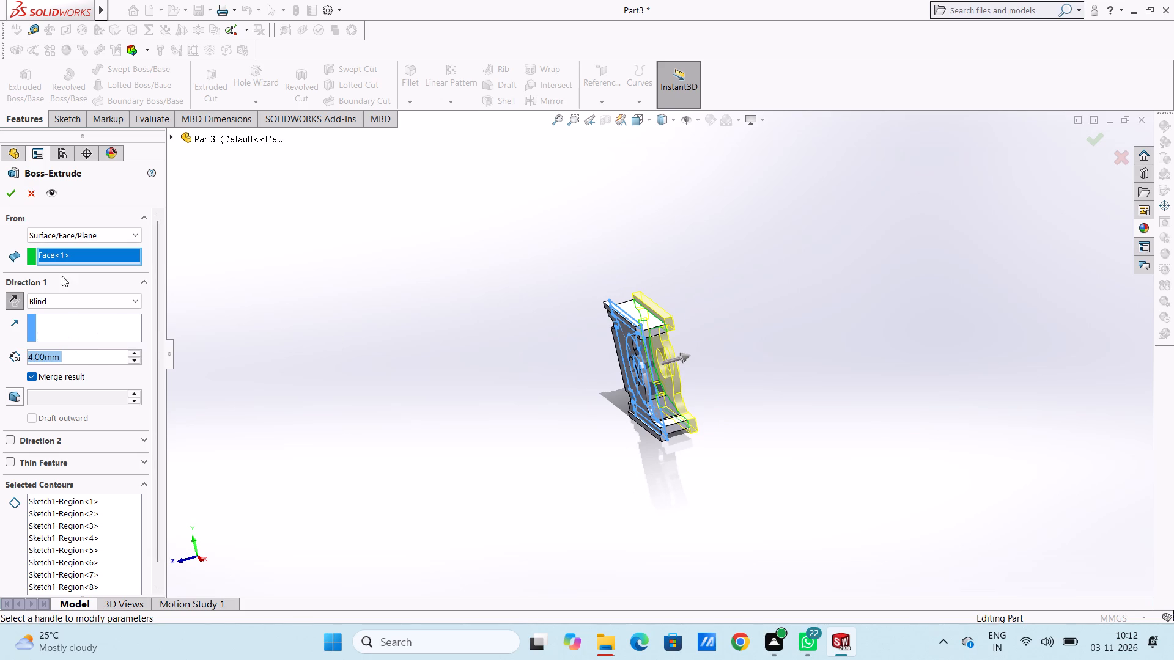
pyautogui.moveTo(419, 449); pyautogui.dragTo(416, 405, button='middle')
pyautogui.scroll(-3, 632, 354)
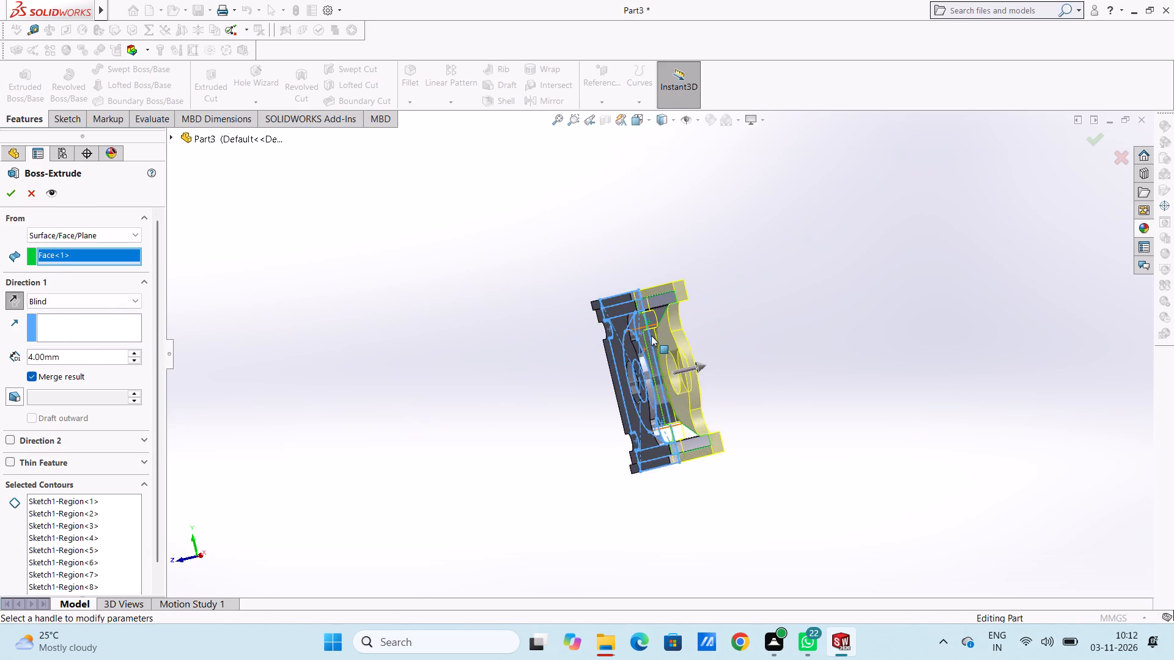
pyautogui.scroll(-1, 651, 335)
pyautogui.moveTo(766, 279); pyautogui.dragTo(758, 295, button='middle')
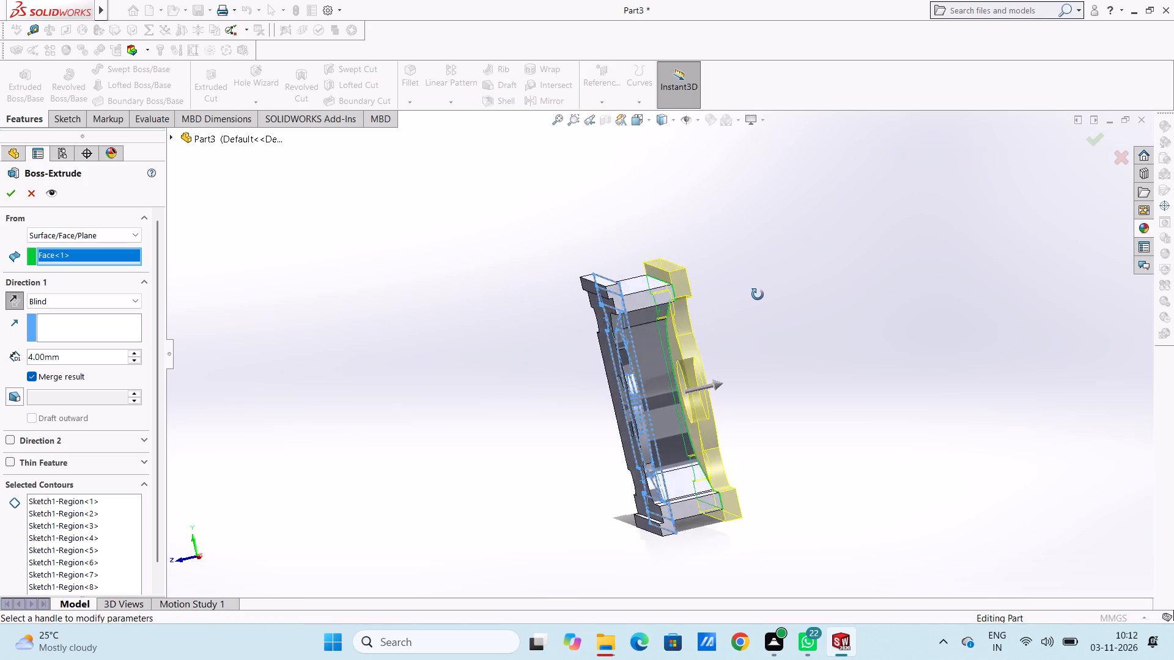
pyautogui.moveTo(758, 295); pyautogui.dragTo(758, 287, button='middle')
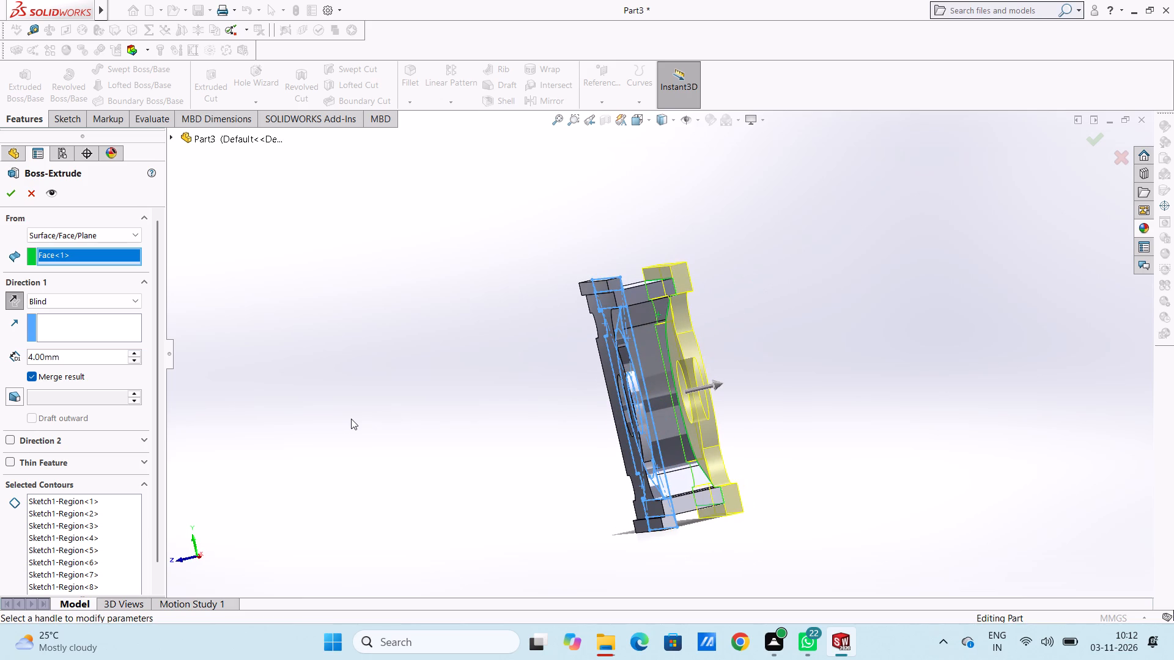
# Set the rear plate extrusion's depth to 2.25 mm and complete it as a merged blind boss.
pyautogui.doubleClick(77, 357)
pyautogui.write('2.')
pyautogui.write('25')
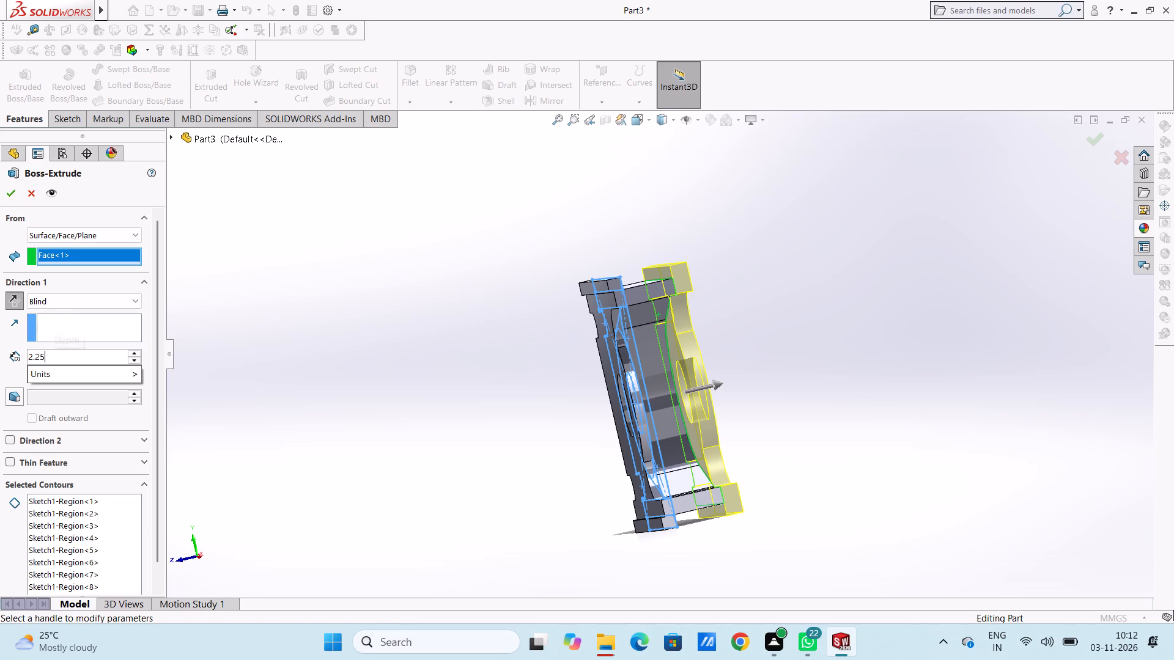
pyautogui.press('Return')
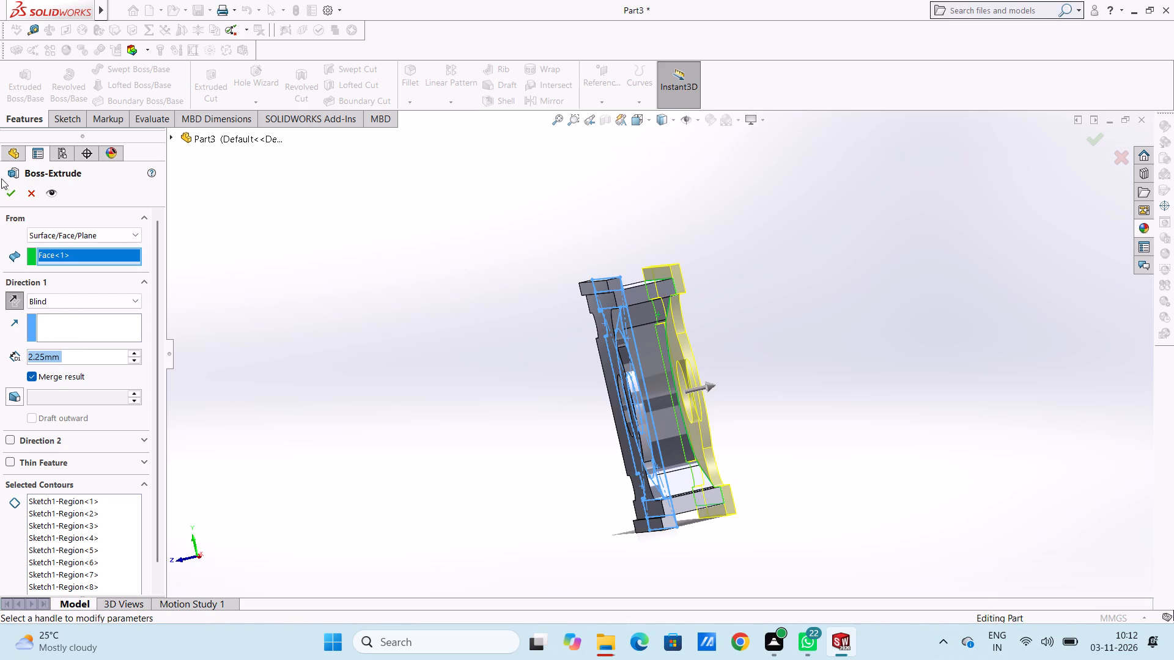
pyautogui.click(9, 191)
pyautogui.click(335, 292)
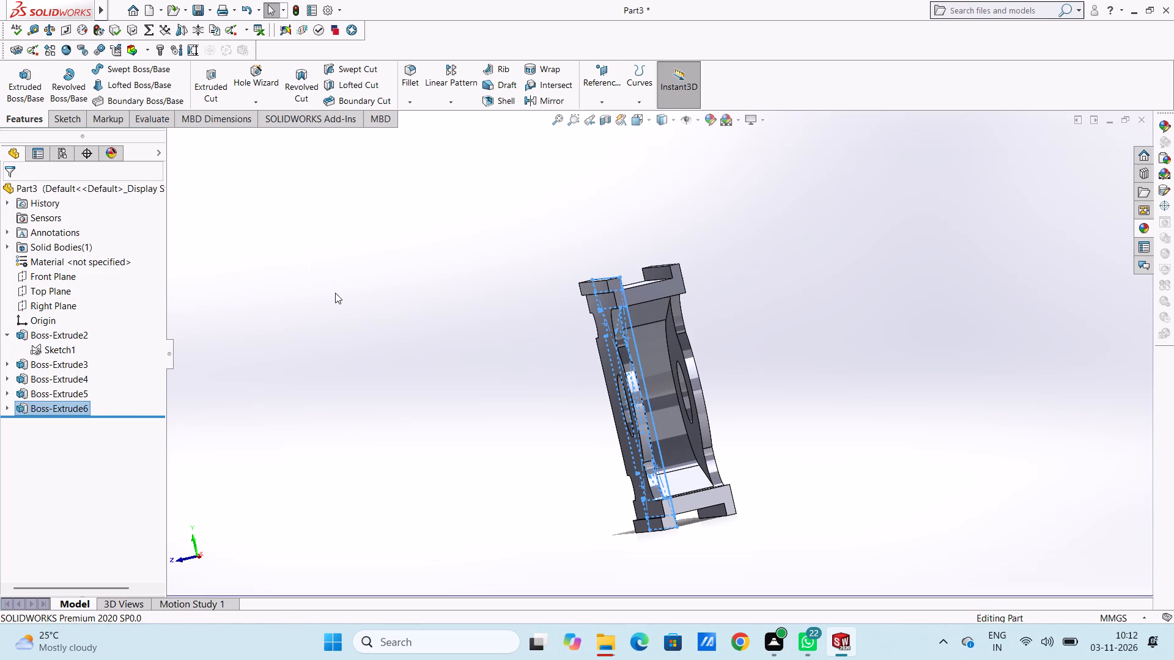
# Examine the new rear plate and the gap between the two plates from the back, front and side.
pyautogui.moveTo(338, 294); pyautogui.dragTo(280, 275, button='middle')
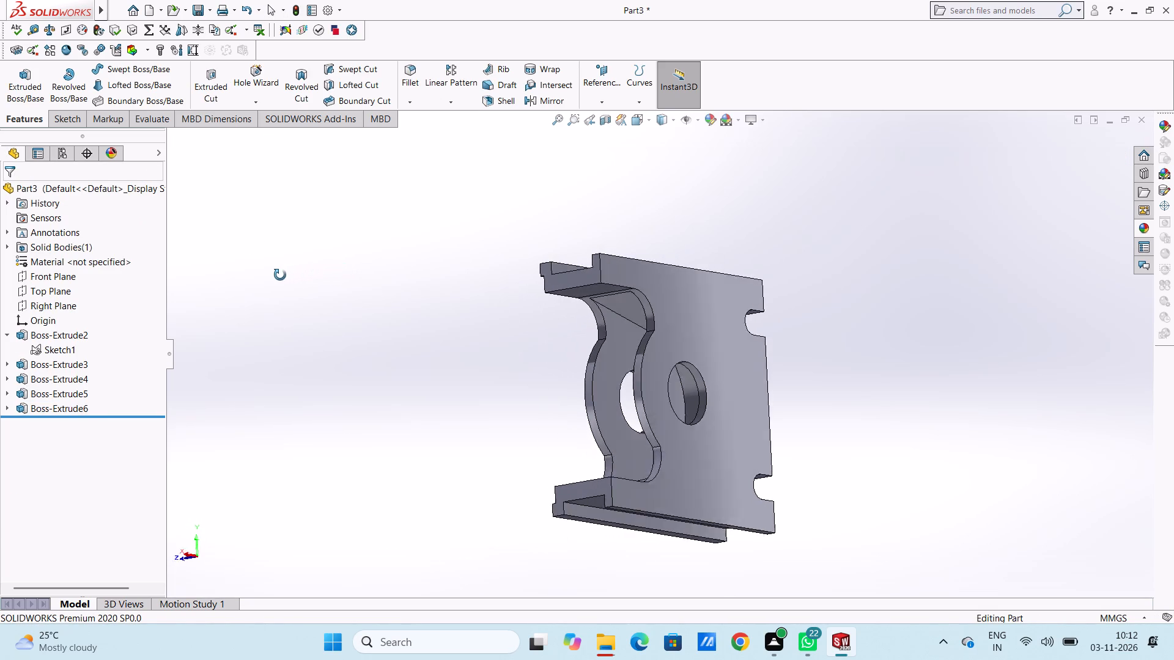
pyautogui.moveTo(280, 275); pyautogui.dragTo(412, 288, button='middle')
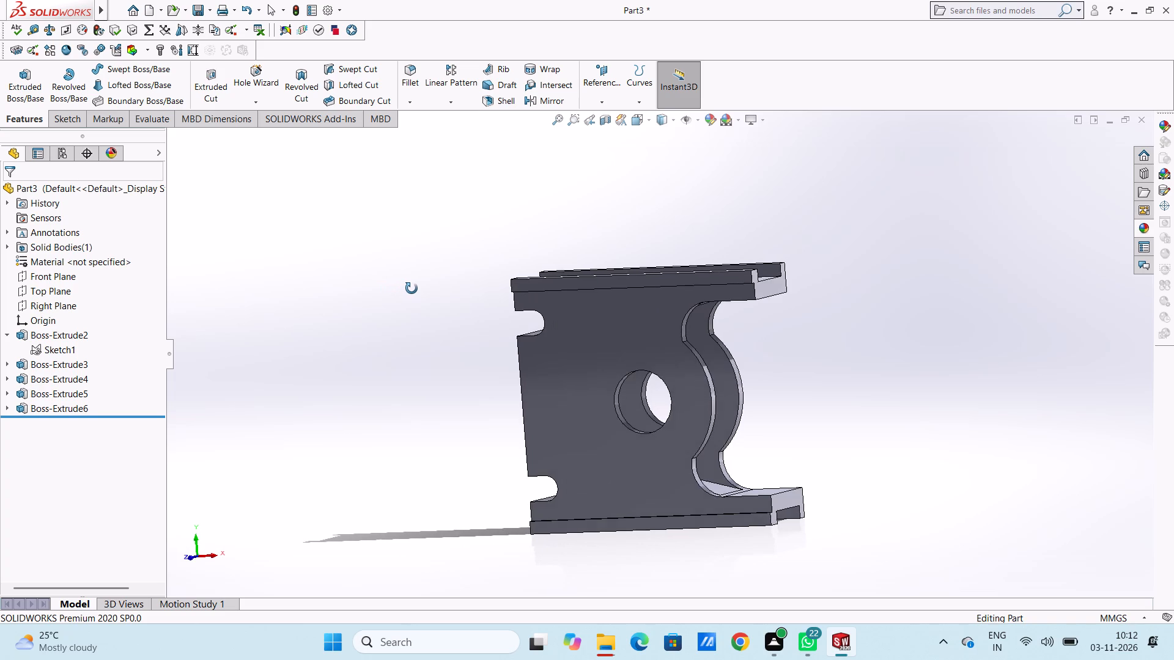
pyautogui.moveTo(412, 288); pyautogui.dragTo(359, 295, button='middle')
pyautogui.moveTo(404, 378); pyautogui.dragTo(373, 377, button='middle')
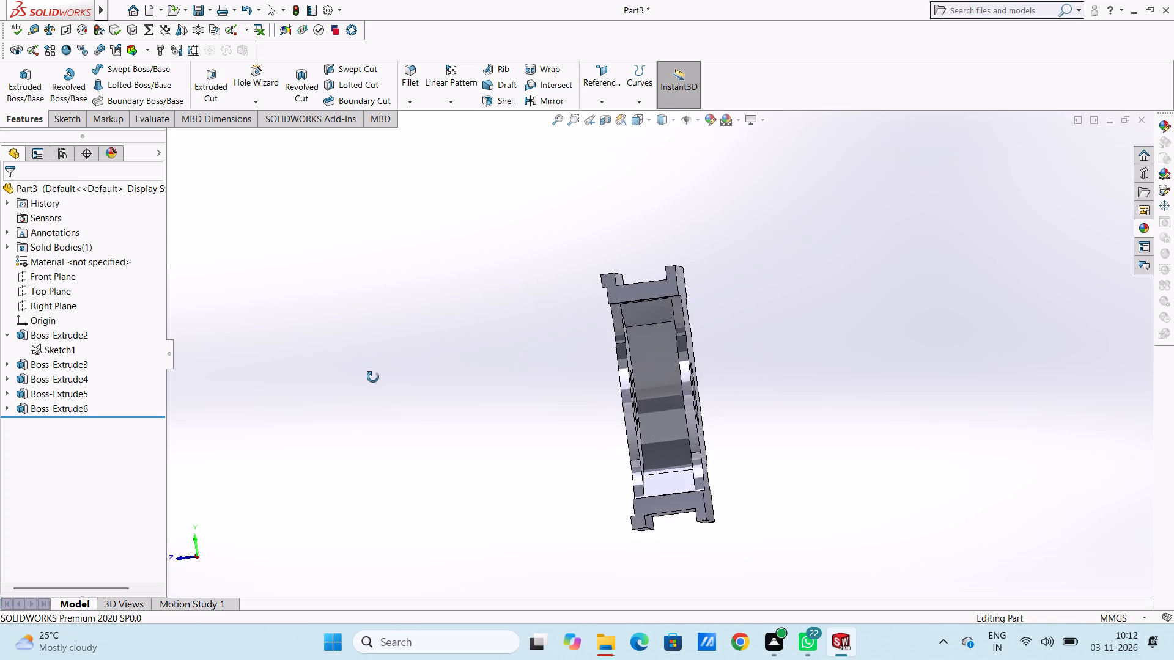
# Start a boss extrusion from Sketch1 using the narrow strip regions along its upper and lower edges.
pyautogui.moveTo(373, 377); pyautogui.dragTo(372, 379, button='middle')
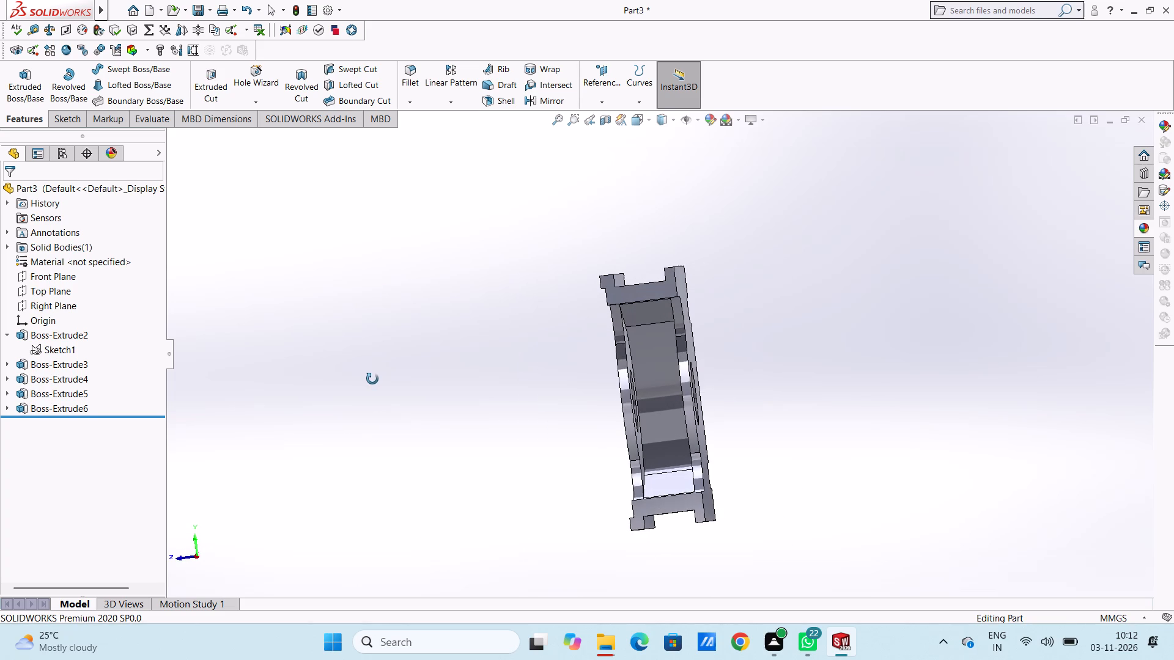
pyautogui.moveTo(372, 379); pyautogui.dragTo(368, 382, button='middle')
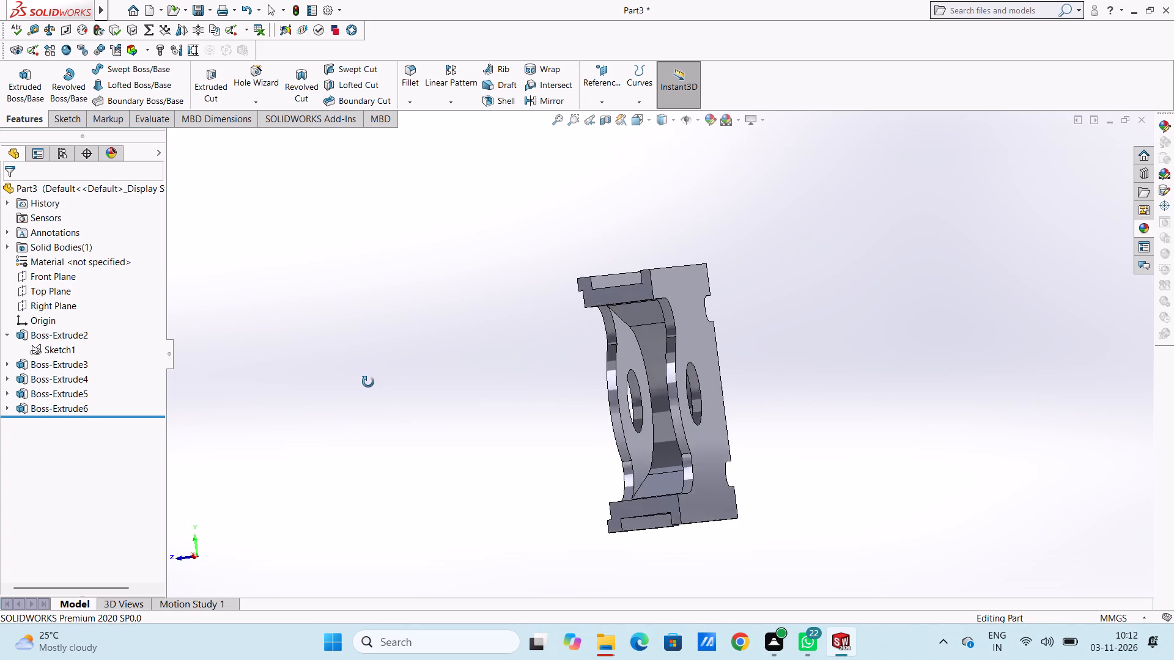
pyautogui.moveTo(368, 382); pyautogui.dragTo(339, 387, button='middle')
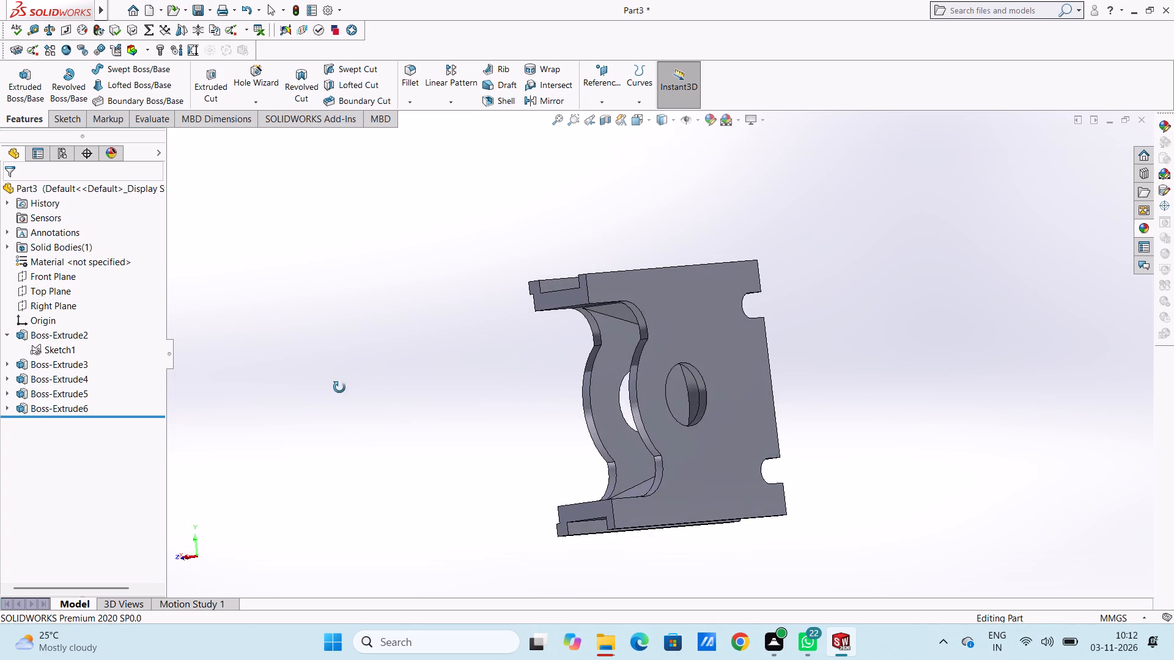
pyautogui.moveTo(339, 387); pyautogui.dragTo(413, 376, button='middle')
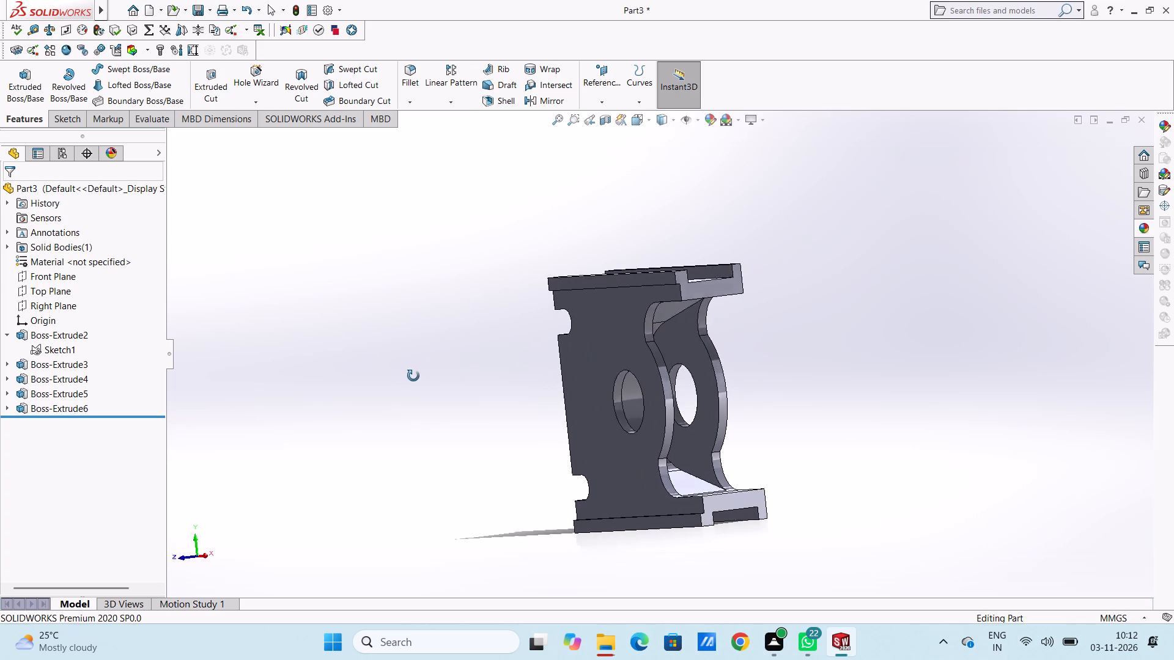
pyautogui.moveTo(413, 376); pyautogui.dragTo(413, 375, button='middle')
pyautogui.click(76, 348)
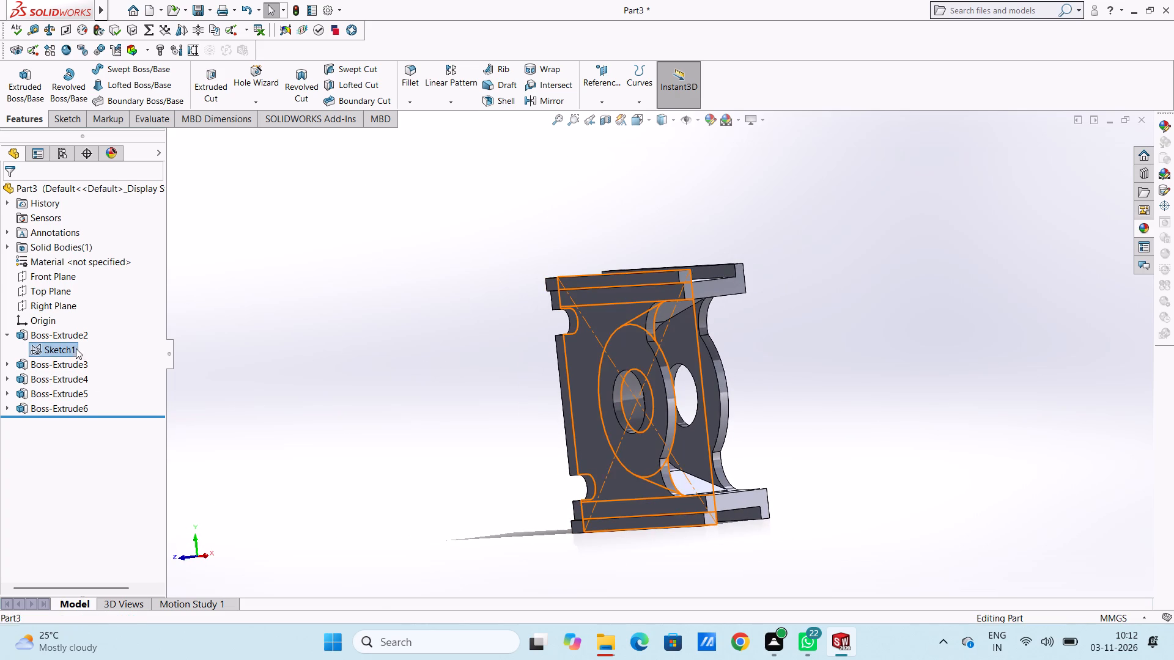
pyautogui.click(23, 86)
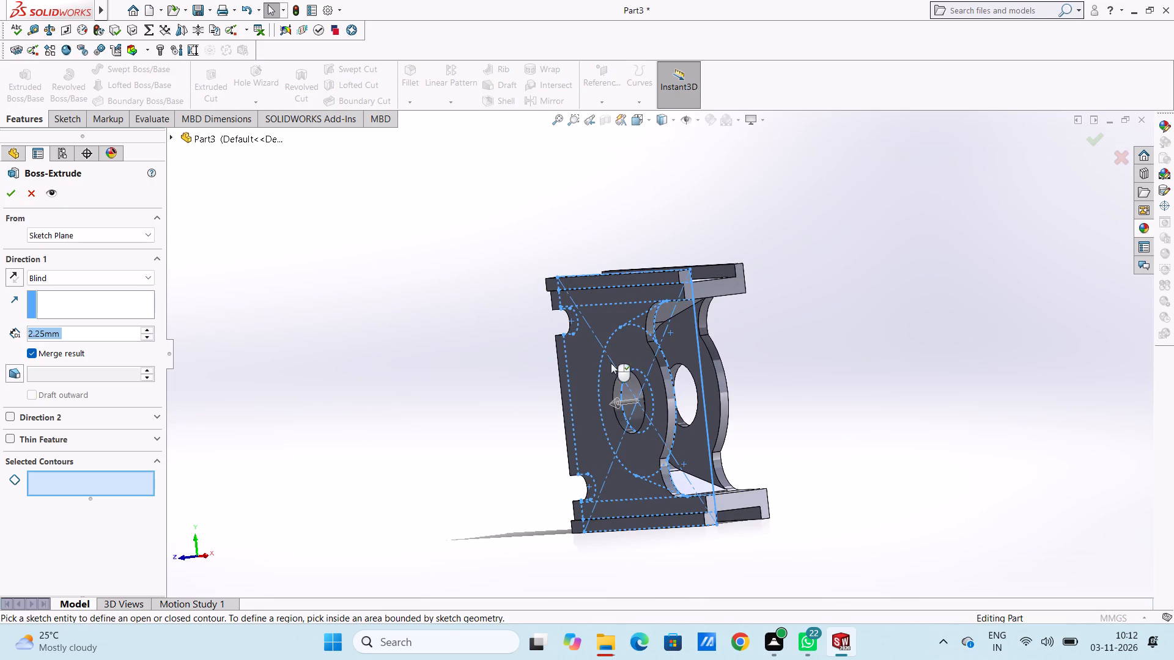
pyautogui.scroll(-3, 641, 356)
pyautogui.click(687, 218)
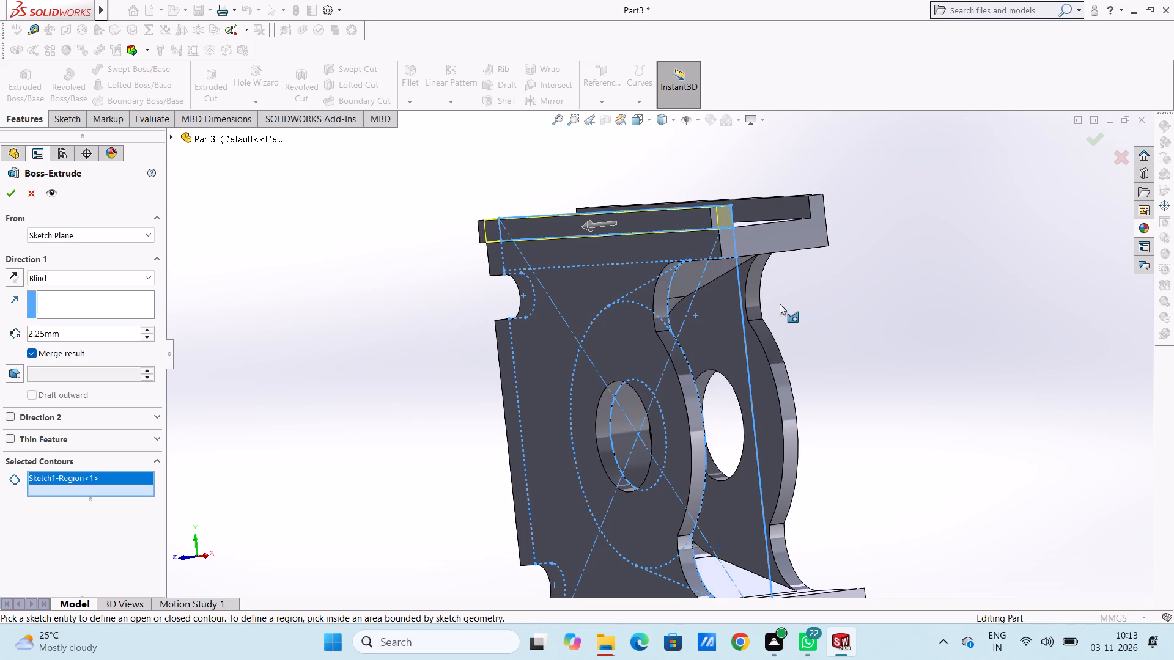
pyautogui.scroll(3, 780, 304)
pyautogui.scroll(-5, 691, 518)
pyautogui.click(651, 468)
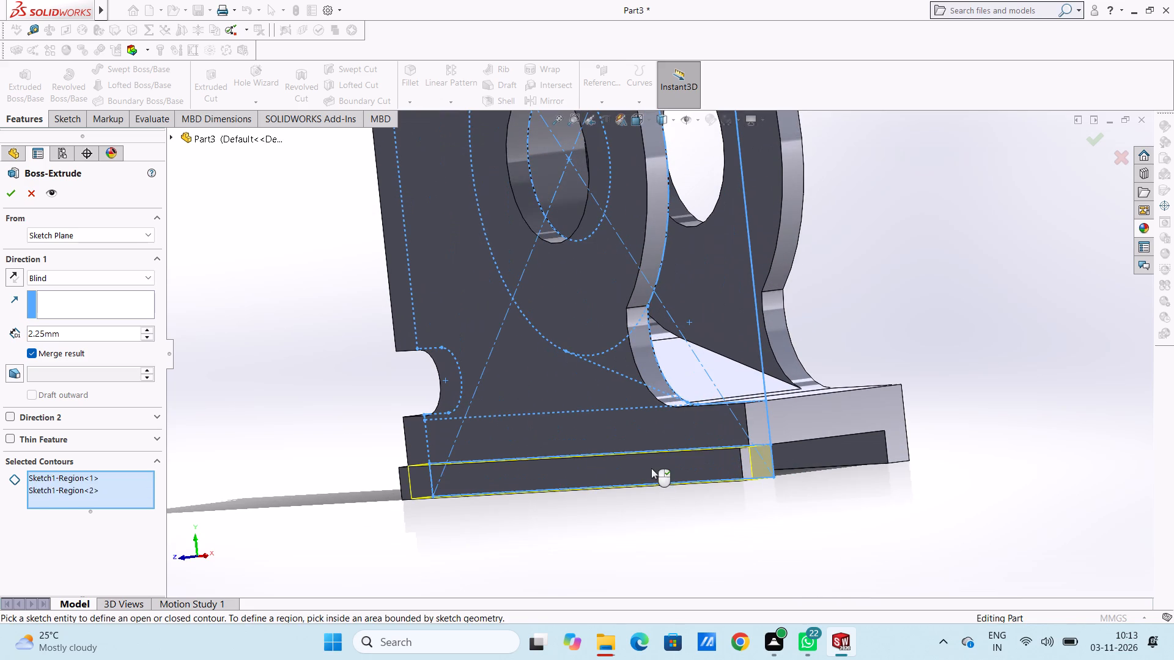
# Start the edge strip extrusion from the rear plate's outer face, with its direction reversed away from the part.
pyautogui.scroll(4, 404, 393)
pyautogui.moveTo(403, 391); pyautogui.dragTo(380, 394, button='middle')
pyautogui.scroll(3, 469, 326)
pyautogui.scroll(-4, 712, 248)
pyautogui.moveTo(714, 250); pyautogui.dragTo(772, 251, button='middle')
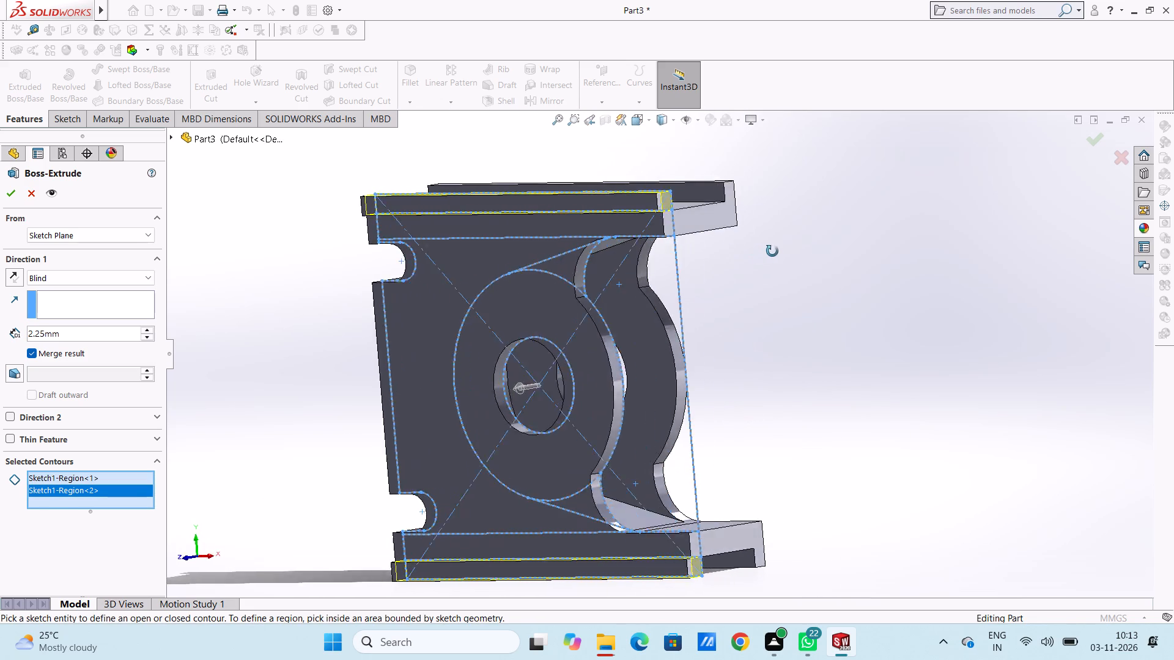
pyautogui.moveTo(772, 251); pyautogui.dragTo(702, 270, button='middle')
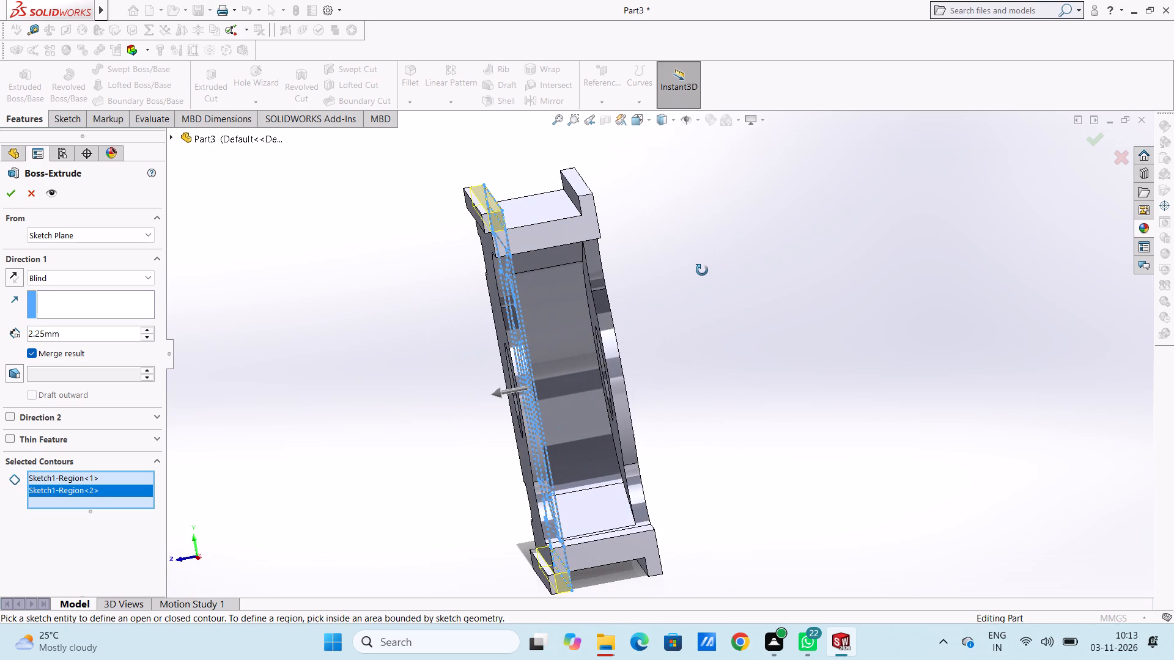
pyautogui.moveTo(702, 270); pyautogui.dragTo(708, 269, button='middle')
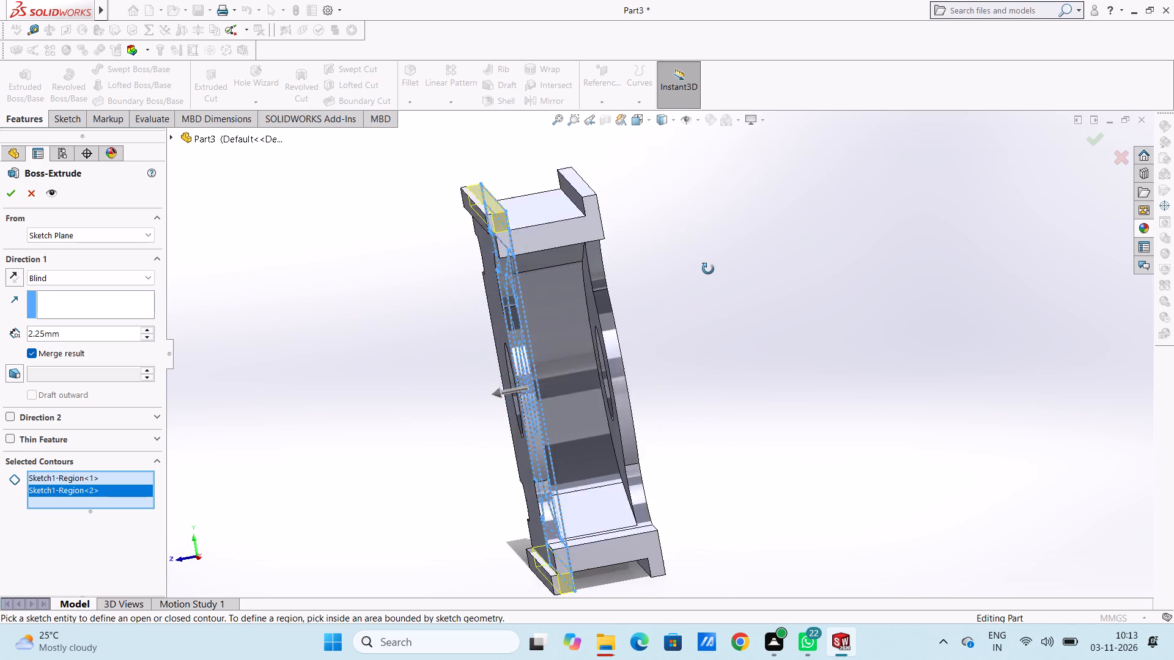
pyautogui.moveTo(708, 269); pyautogui.dragTo(689, 273, button='middle')
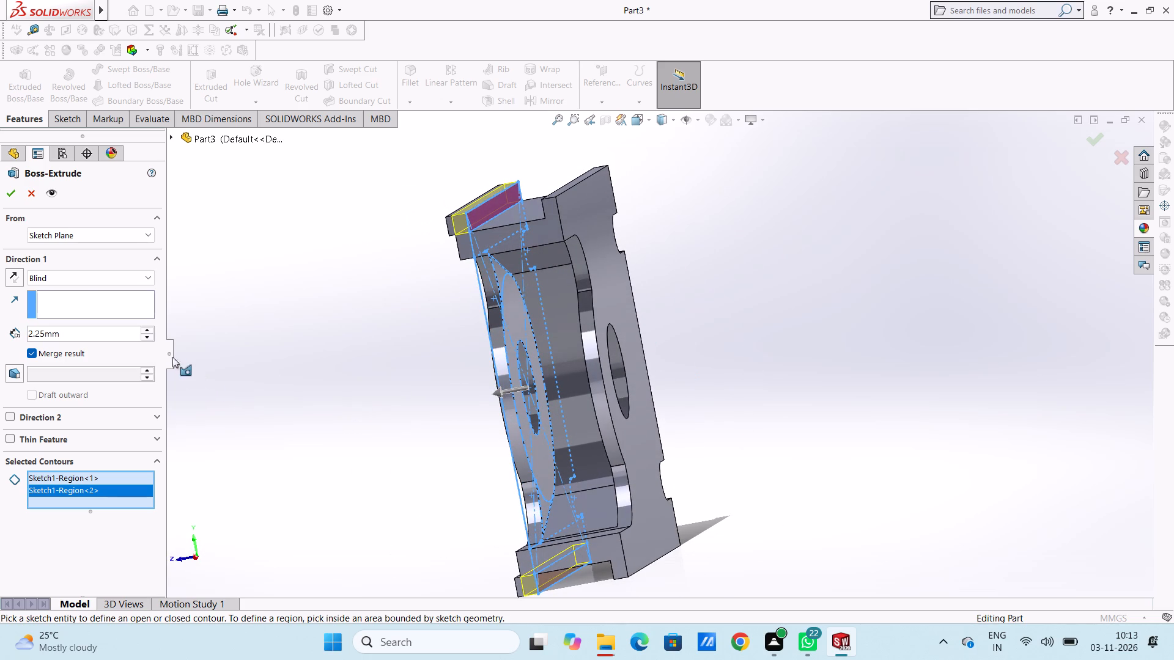
pyautogui.click(96, 282)
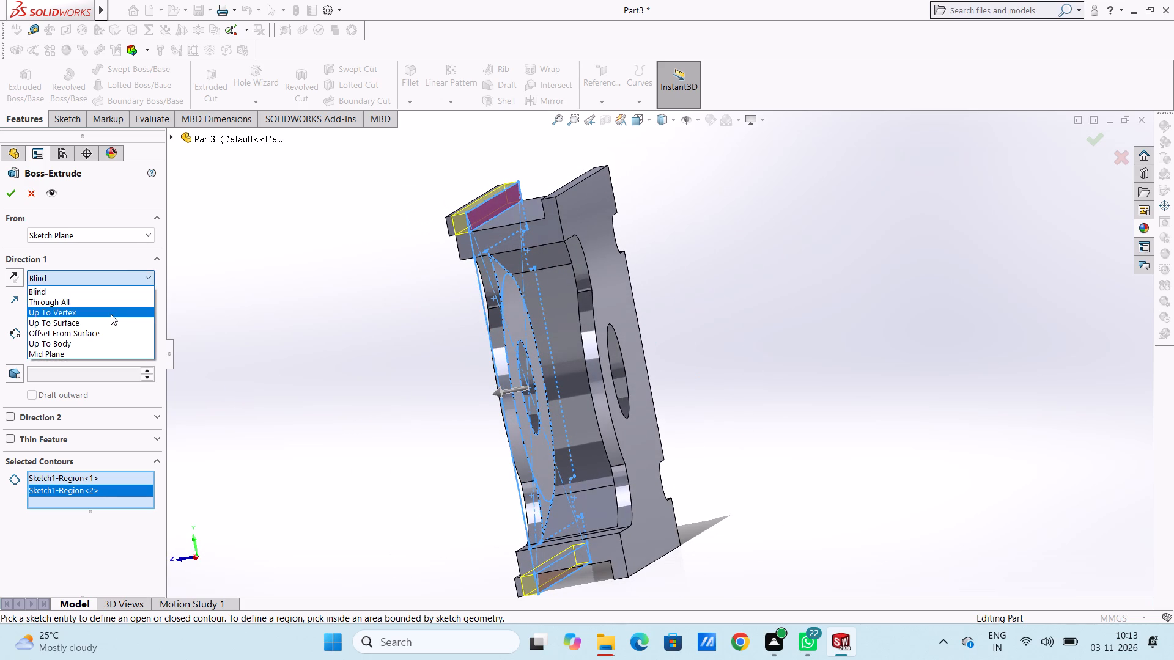
pyautogui.moveTo(285, 261); pyautogui.dragTo(279, 258)
pyautogui.click(127, 235)
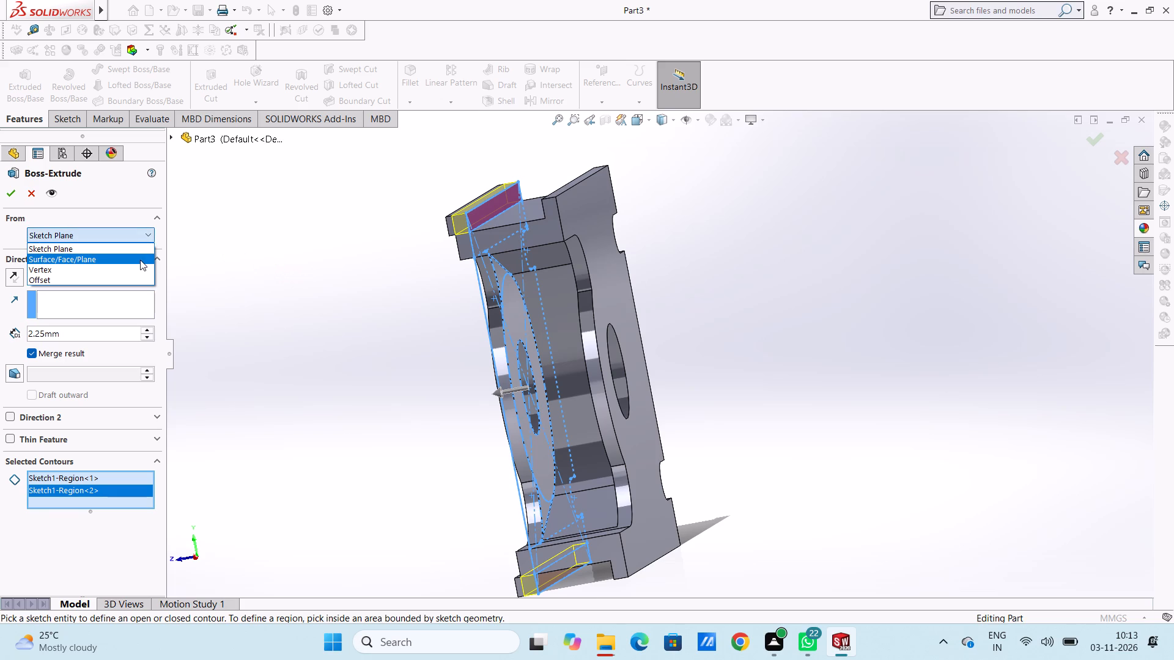
pyautogui.click(139, 259)
pyautogui.click(600, 207)
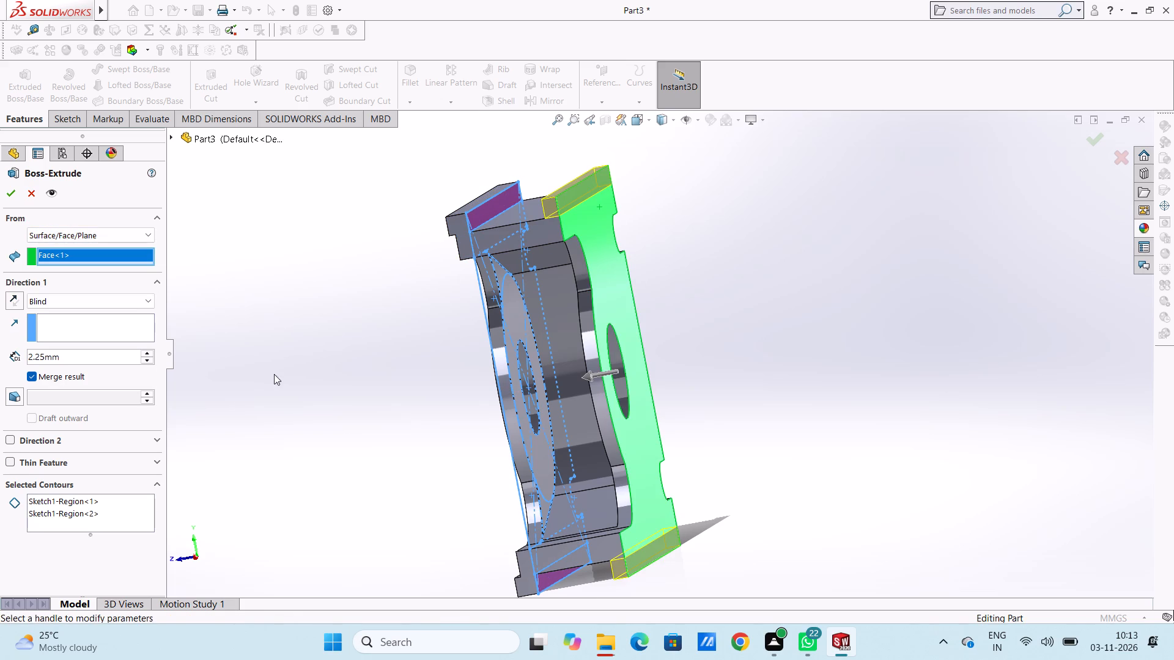
pyautogui.click(11, 301)
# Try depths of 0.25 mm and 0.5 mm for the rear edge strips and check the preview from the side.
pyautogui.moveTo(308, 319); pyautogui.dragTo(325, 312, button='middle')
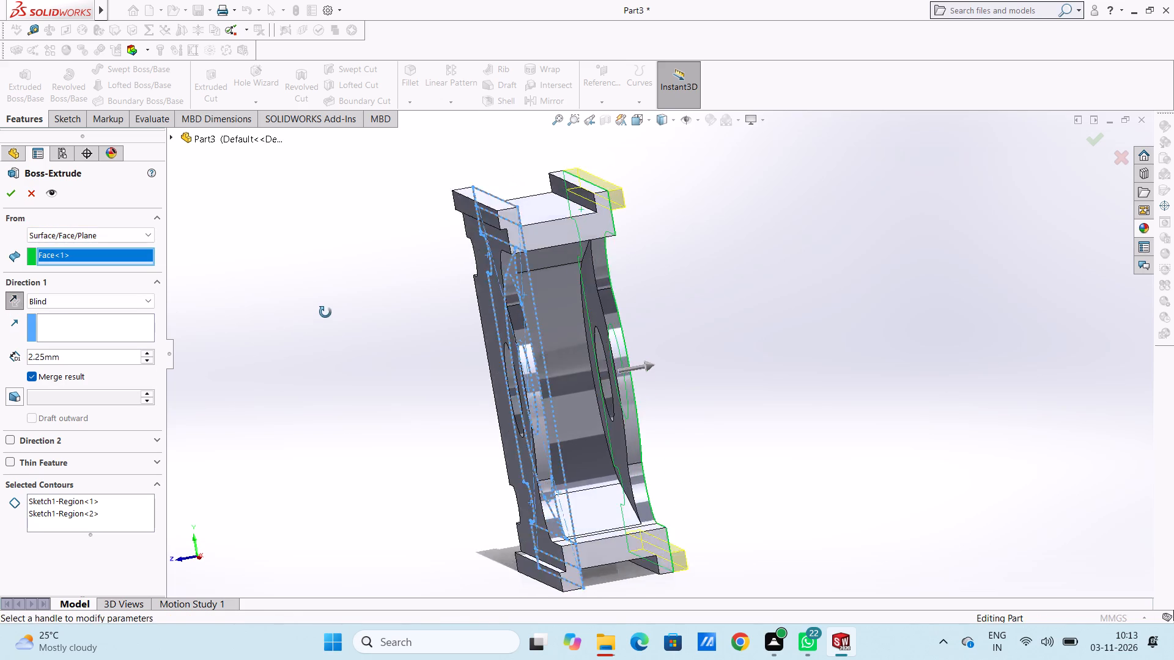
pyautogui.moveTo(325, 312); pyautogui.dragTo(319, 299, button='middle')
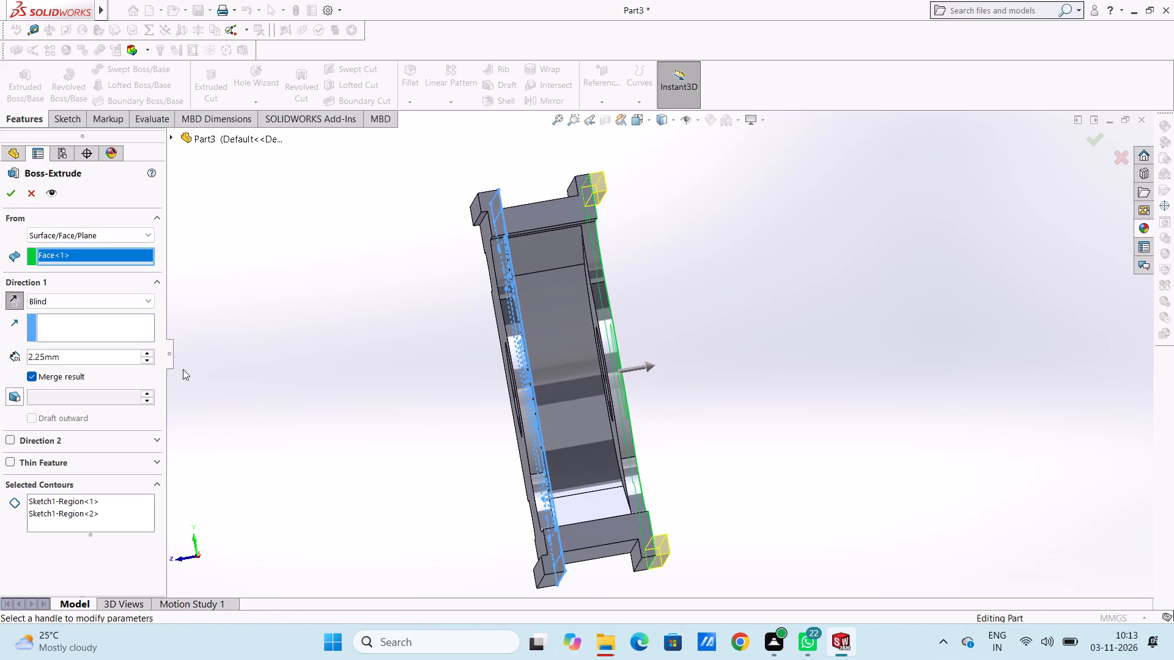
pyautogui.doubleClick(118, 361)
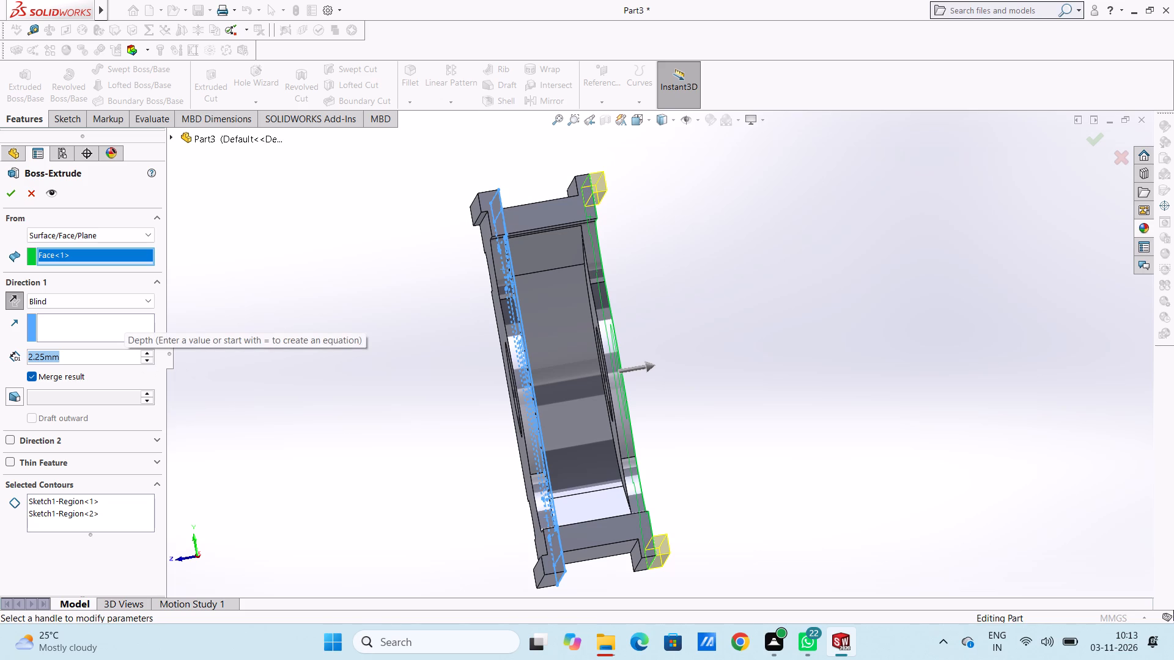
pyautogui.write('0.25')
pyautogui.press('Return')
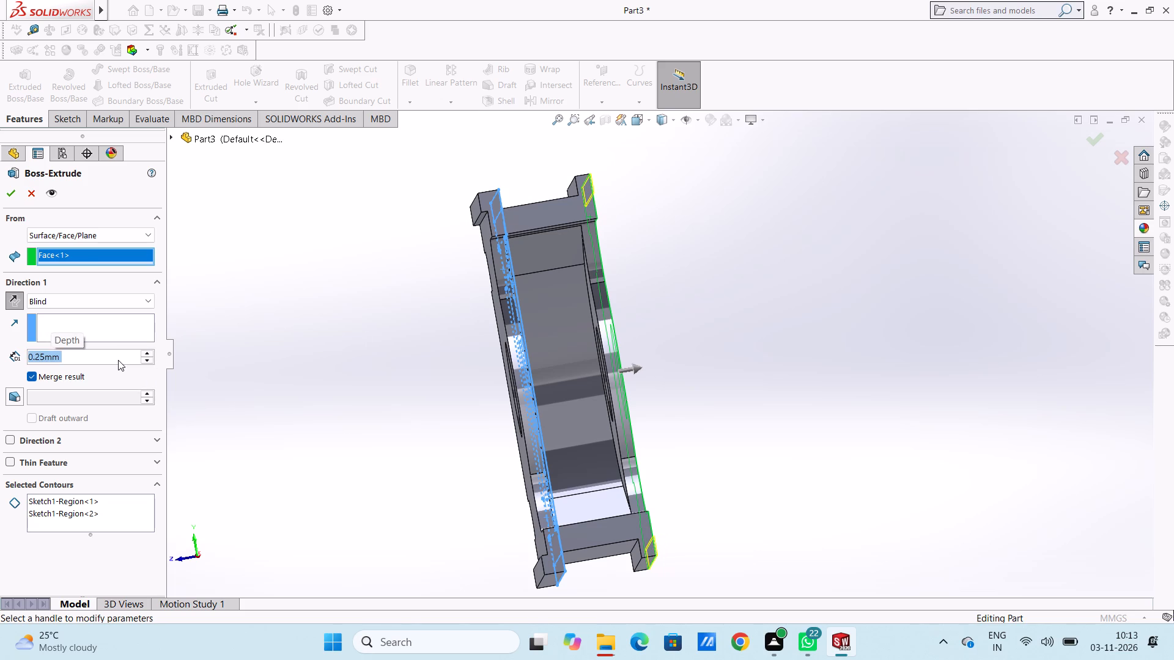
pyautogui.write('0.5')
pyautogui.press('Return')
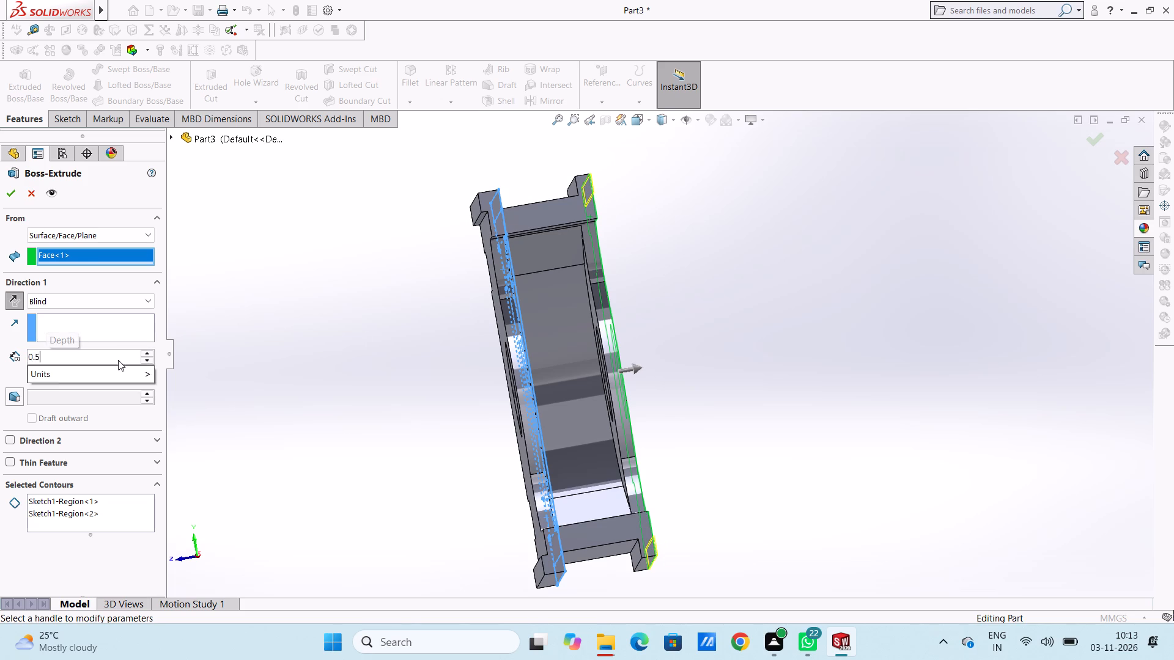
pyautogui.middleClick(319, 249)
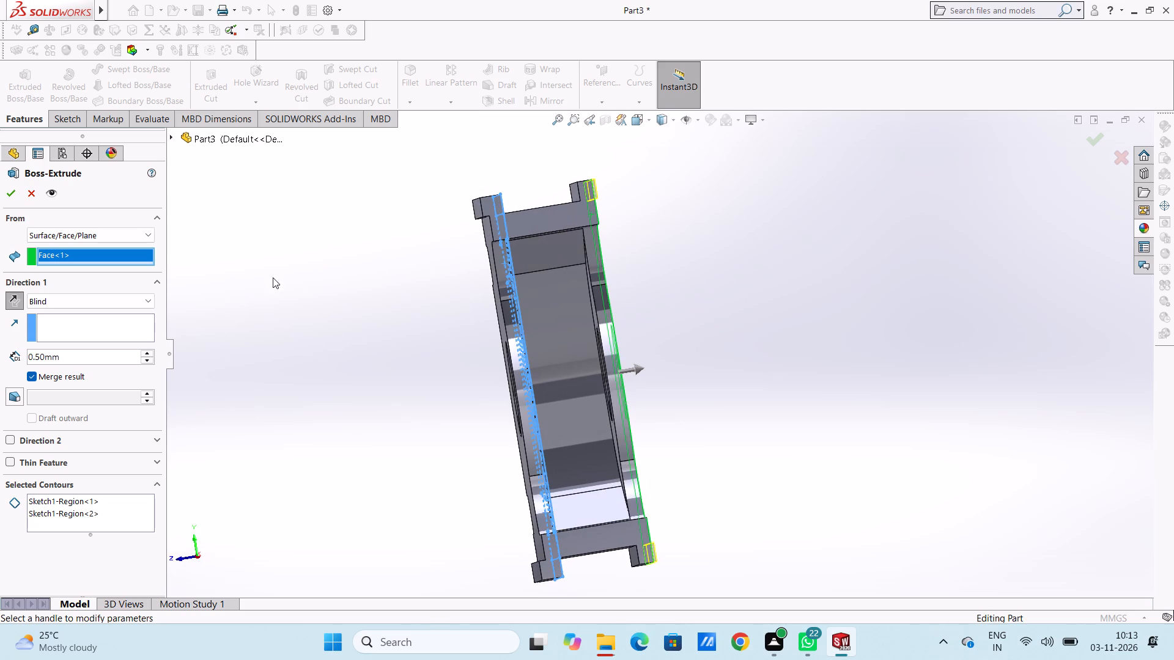
# Set the rear edge strips' depth to 1 mm and complete them as a merged blind boss.
pyautogui.doubleClick(98, 350)
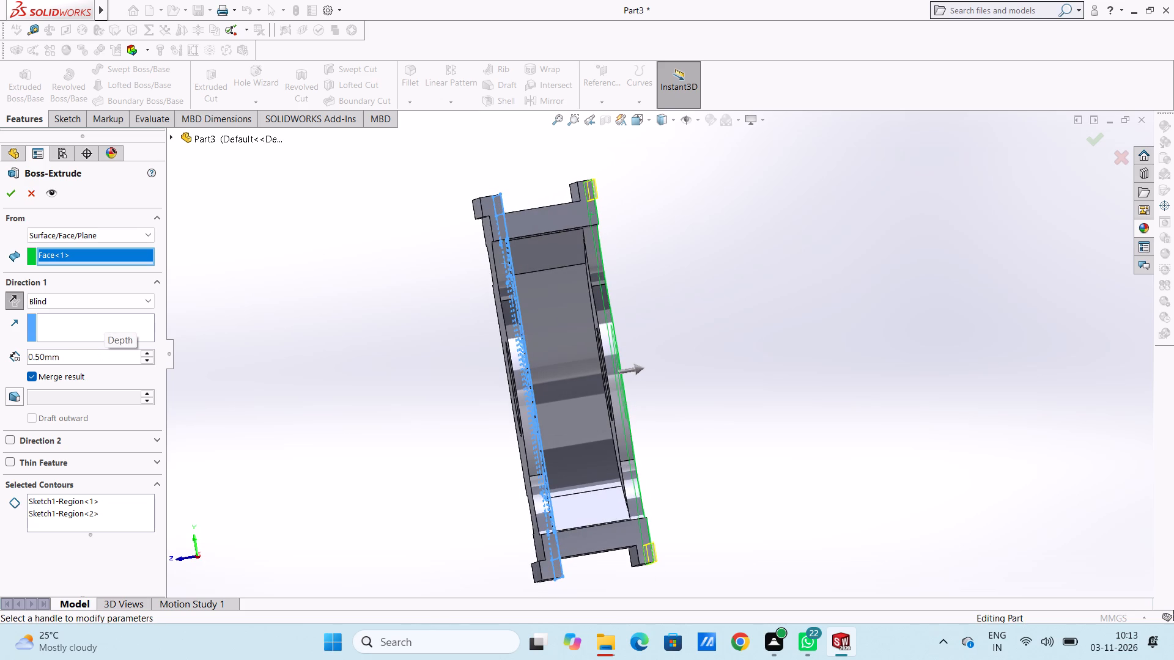
pyautogui.doubleClick(98, 361)
pyautogui.press('1')
pyautogui.press('Return')
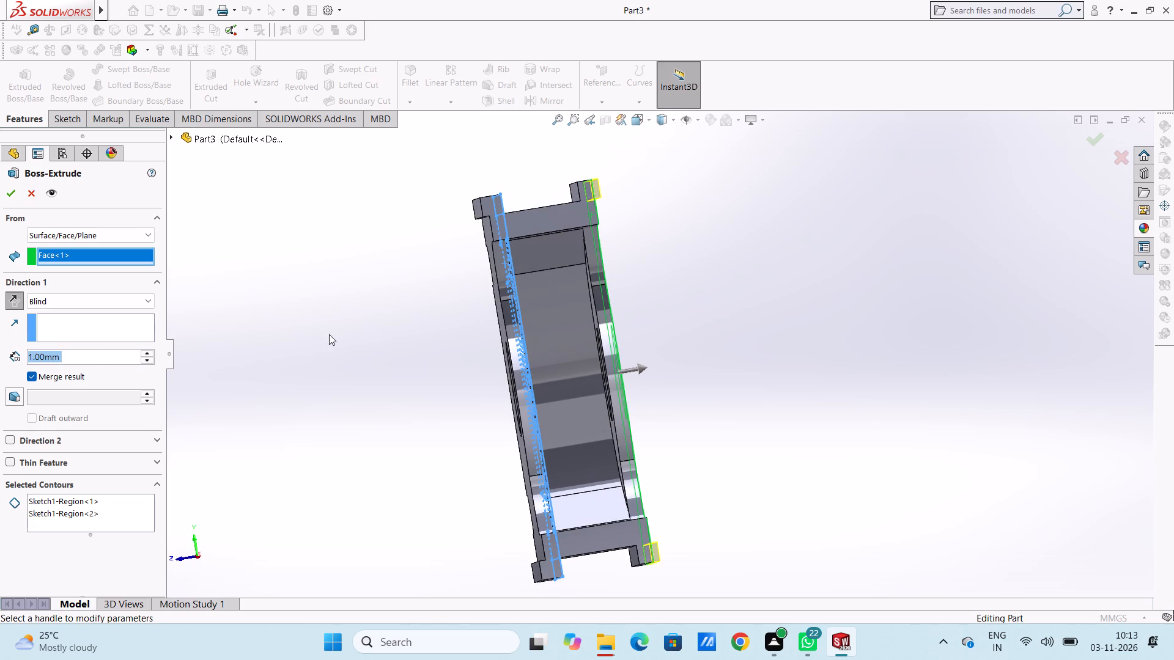
pyautogui.middleClick(329, 334)
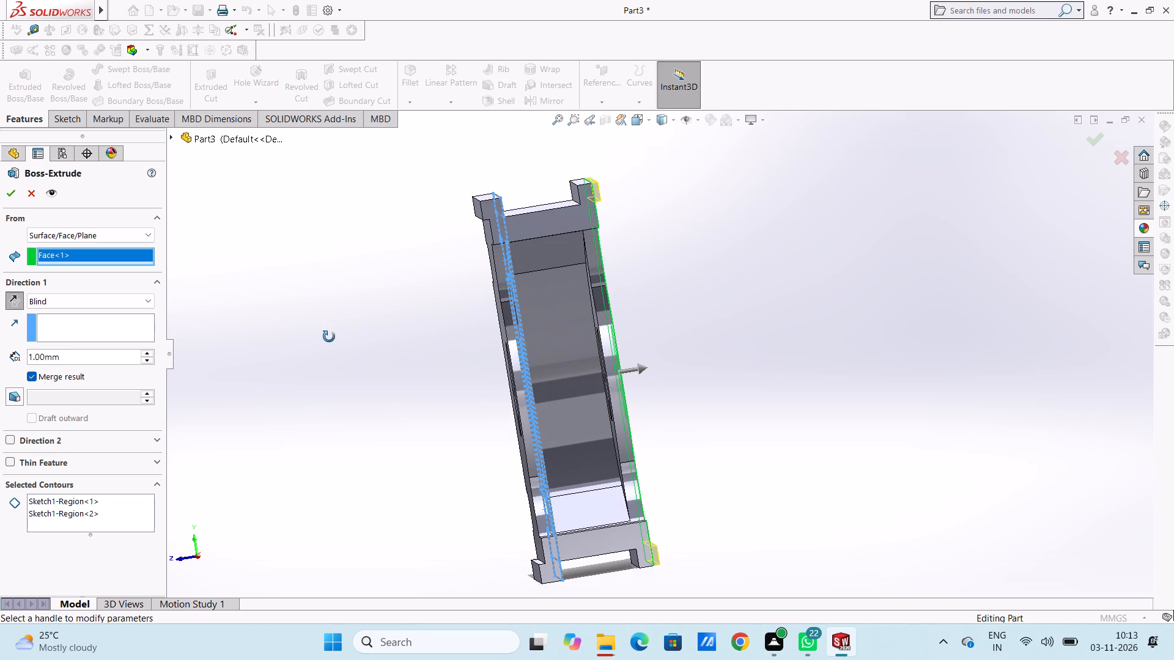
pyautogui.click(9, 197)
pyautogui.click(301, 312)
# Examine the rear edge strips and the overall part from the back, end, front and underside.
pyautogui.moveTo(329, 271); pyautogui.dragTo(333, 271, button='middle')
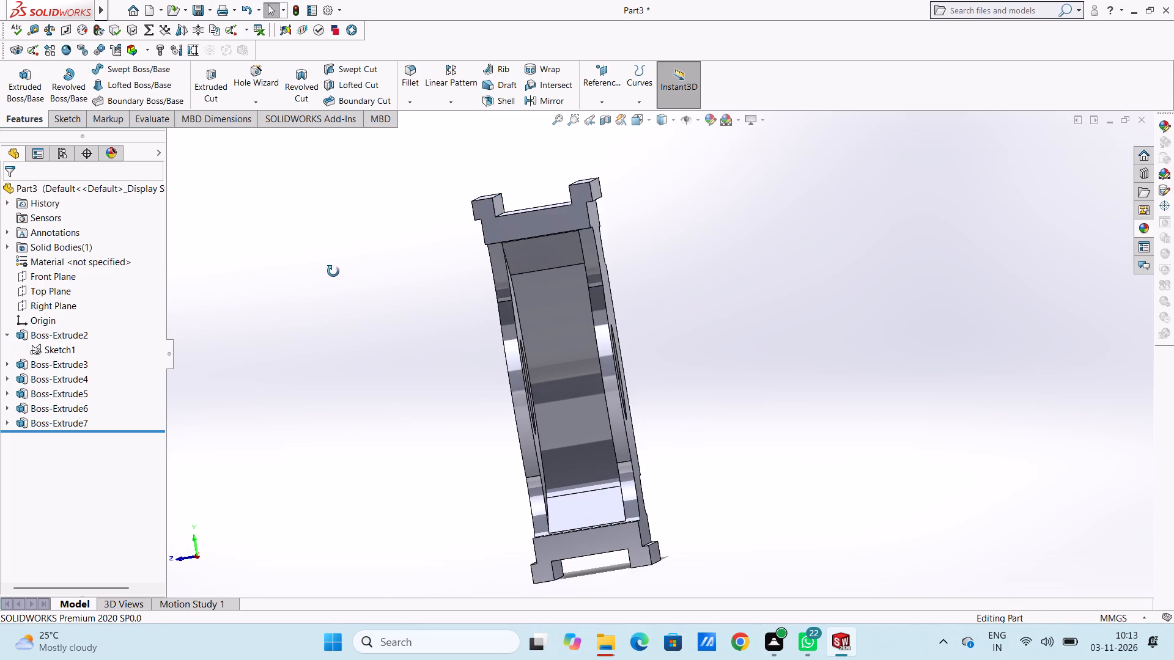
pyautogui.moveTo(333, 271); pyautogui.dragTo(301, 316, button='middle')
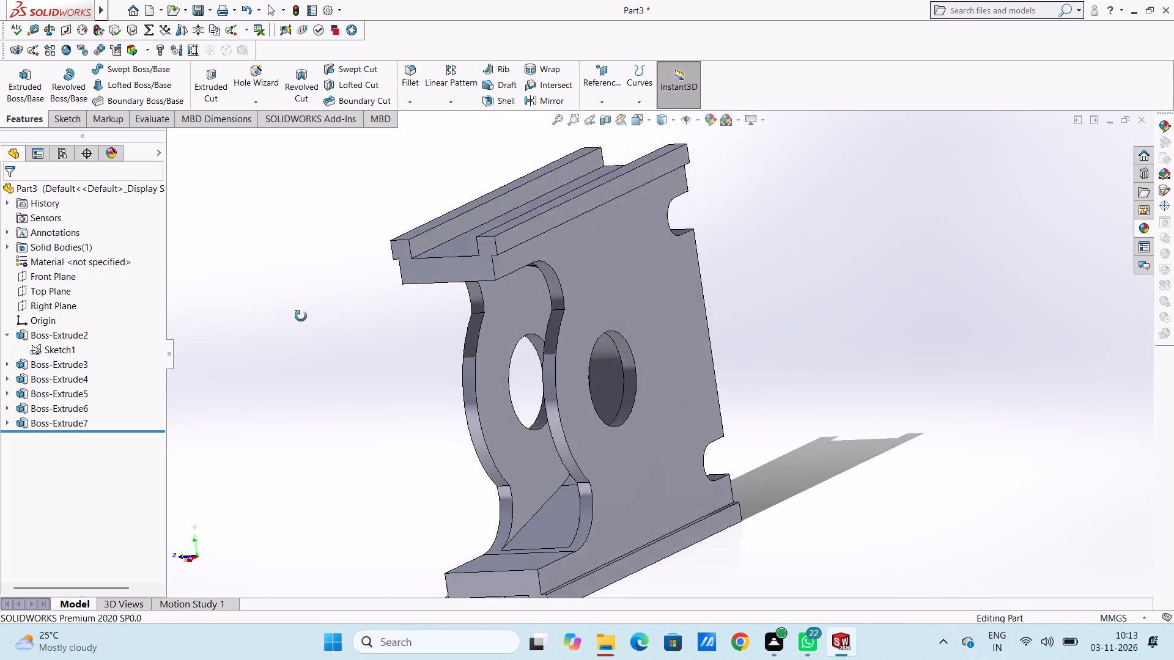
pyautogui.moveTo(301, 316); pyautogui.dragTo(312, 308, button='middle')
pyautogui.scroll(2, 392, 380)
pyautogui.moveTo(402, 404); pyautogui.dragTo(418, 386, button='middle')
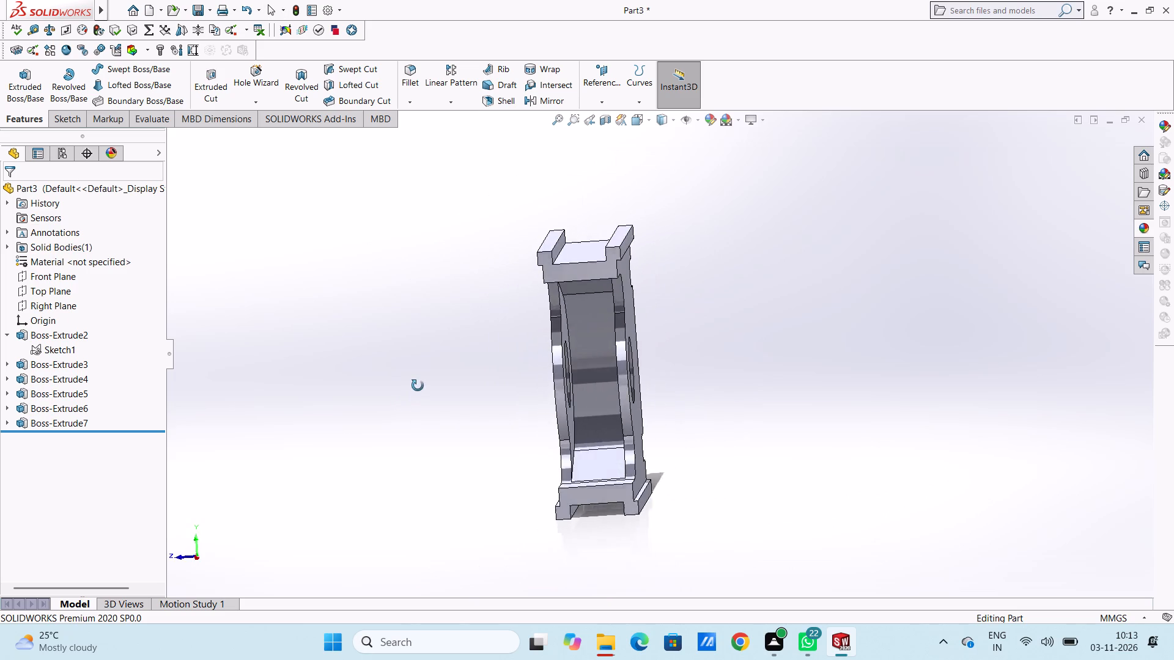
pyautogui.moveTo(418, 386); pyautogui.dragTo(426, 410, button='middle')
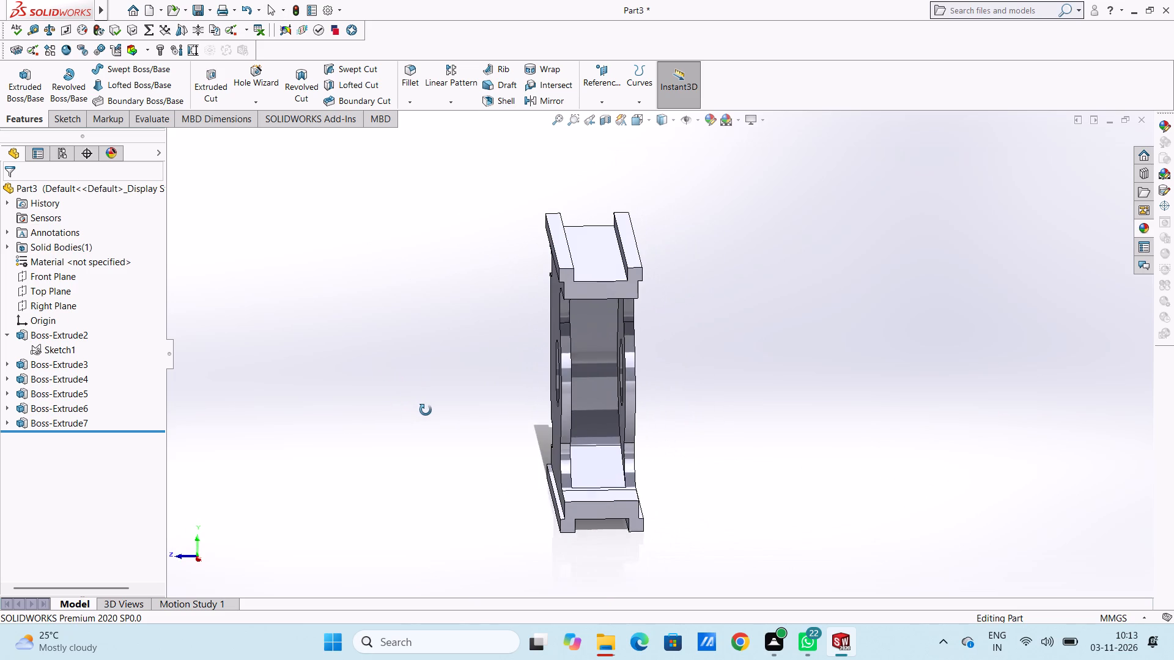
pyautogui.moveTo(426, 410); pyautogui.dragTo(421, 381, button='middle')
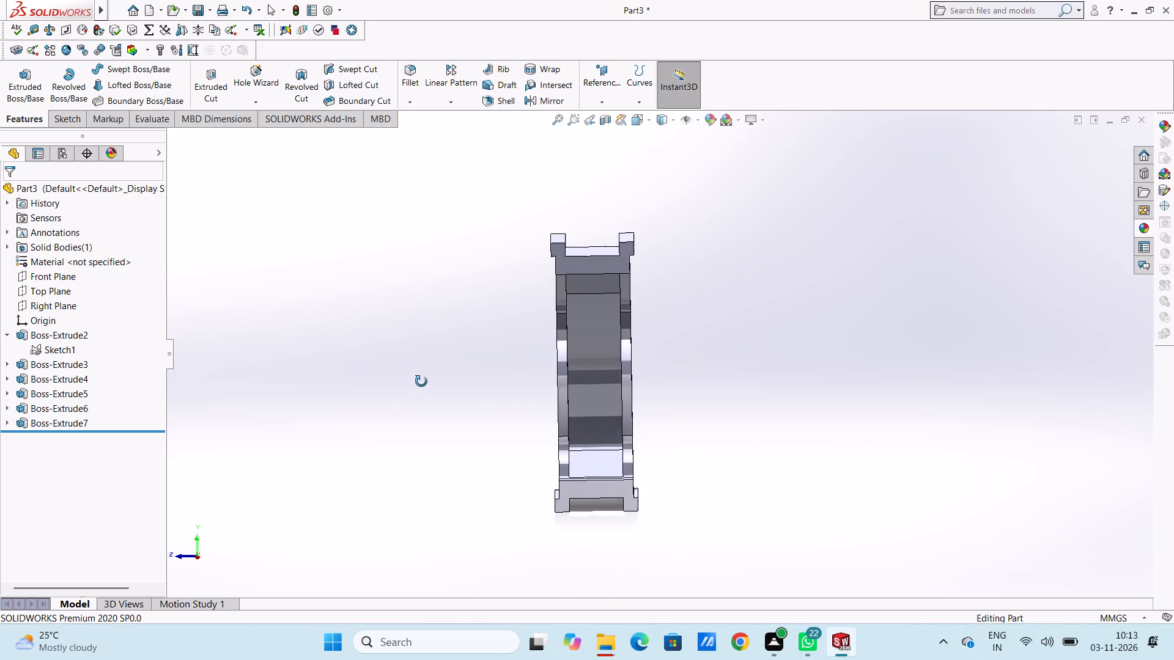
pyautogui.moveTo(421, 381); pyautogui.dragTo(500, 434, button='middle')
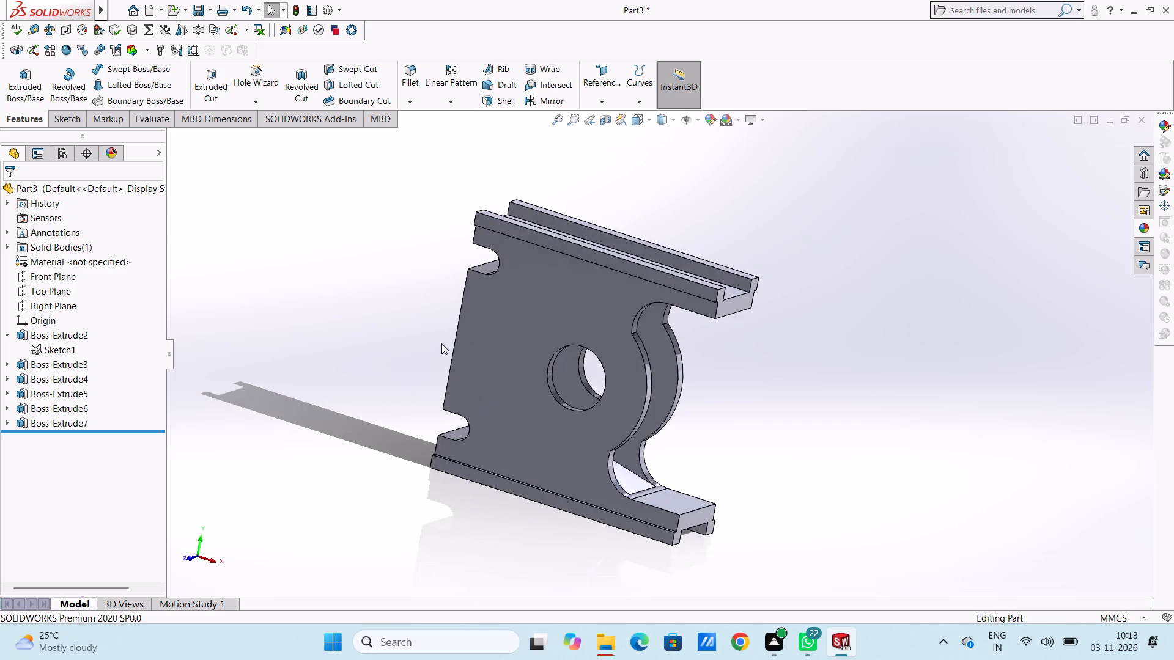
pyautogui.moveTo(454, 351); pyautogui.dragTo(561, 447, button='middle')
pyautogui.moveTo(476, 407); pyautogui.dragTo(386, 370, button='middle')
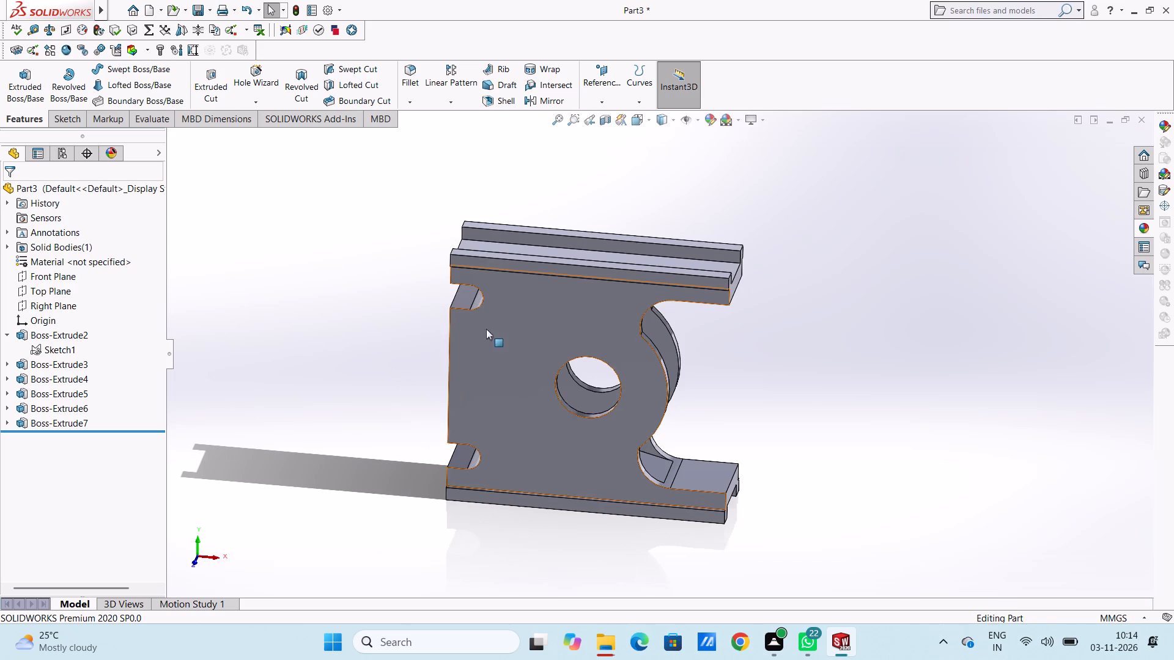
pyautogui.scroll(3, 363, 334)
pyautogui.moveTo(429, 401); pyautogui.dragTo(344, 311, button='middle')
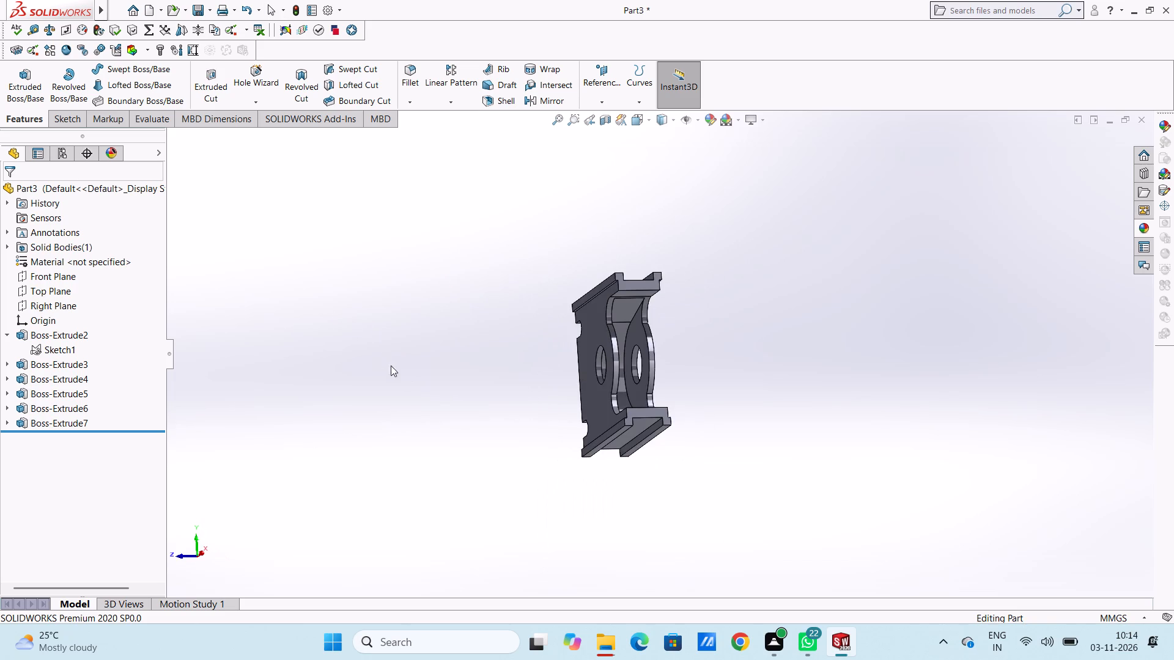
pyautogui.moveTo(400, 365); pyautogui.dragTo(465, 400, button='middle')
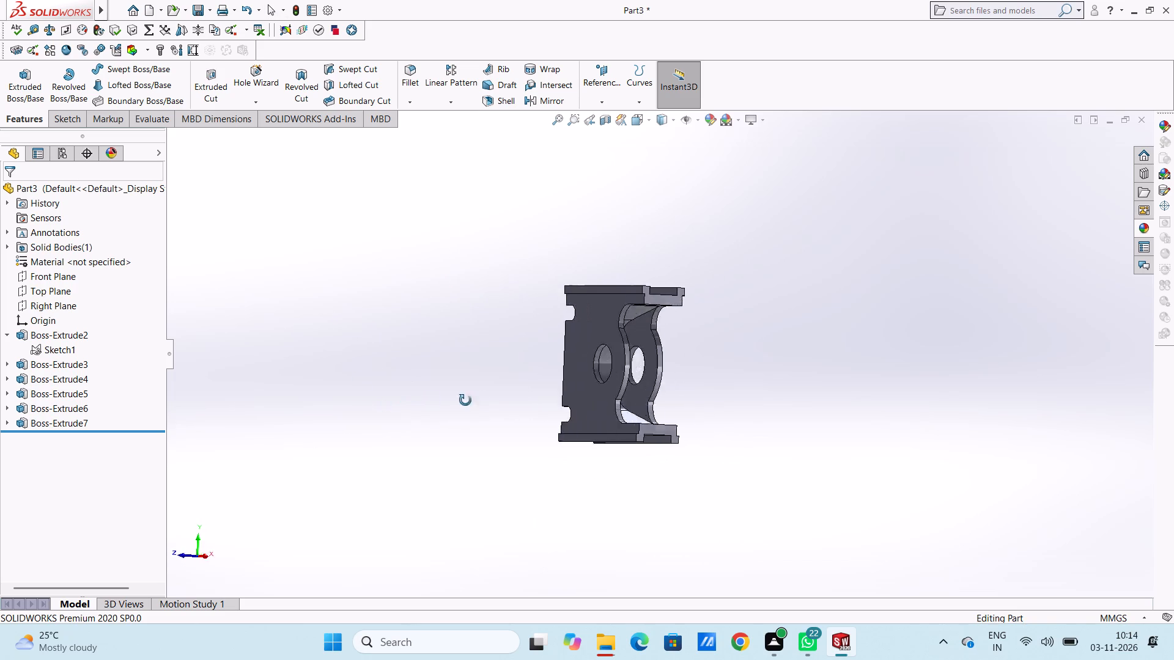
pyautogui.moveTo(465, 400); pyautogui.dragTo(547, 429, button='middle')
pyautogui.moveTo(456, 361); pyautogui.dragTo(380, 354, button='middle')
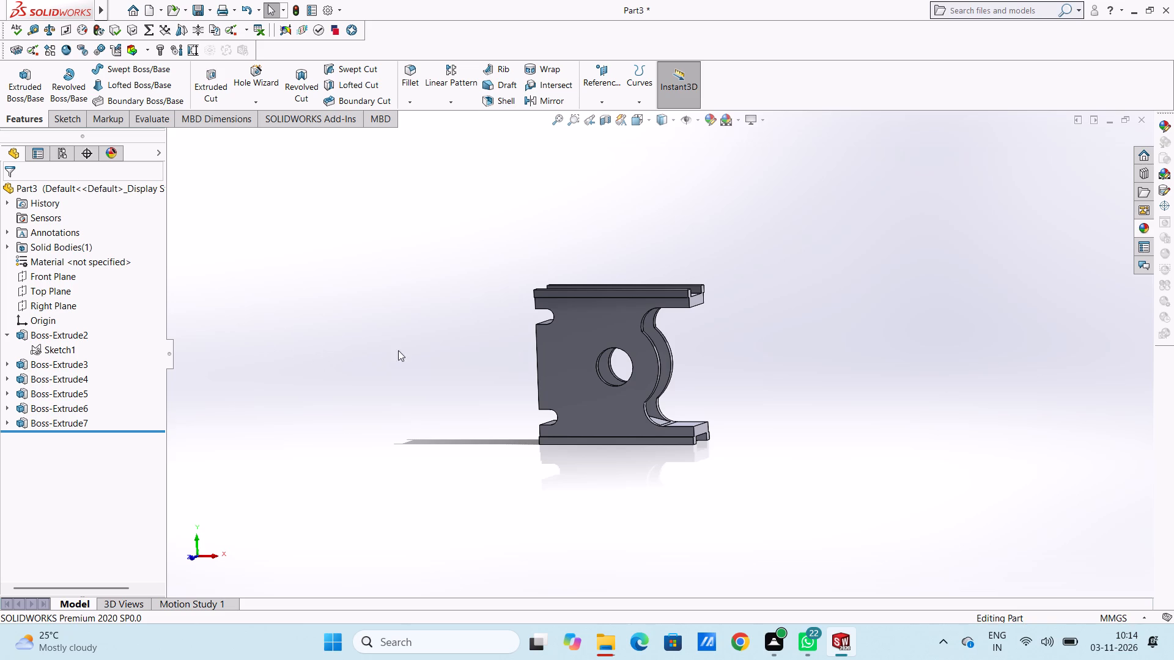
# Examine the space between the plates with a section view through the Front Plane, and turn the section off.
pyautogui.moveTo(404, 350); pyautogui.dragTo(401, 343, button='middle')
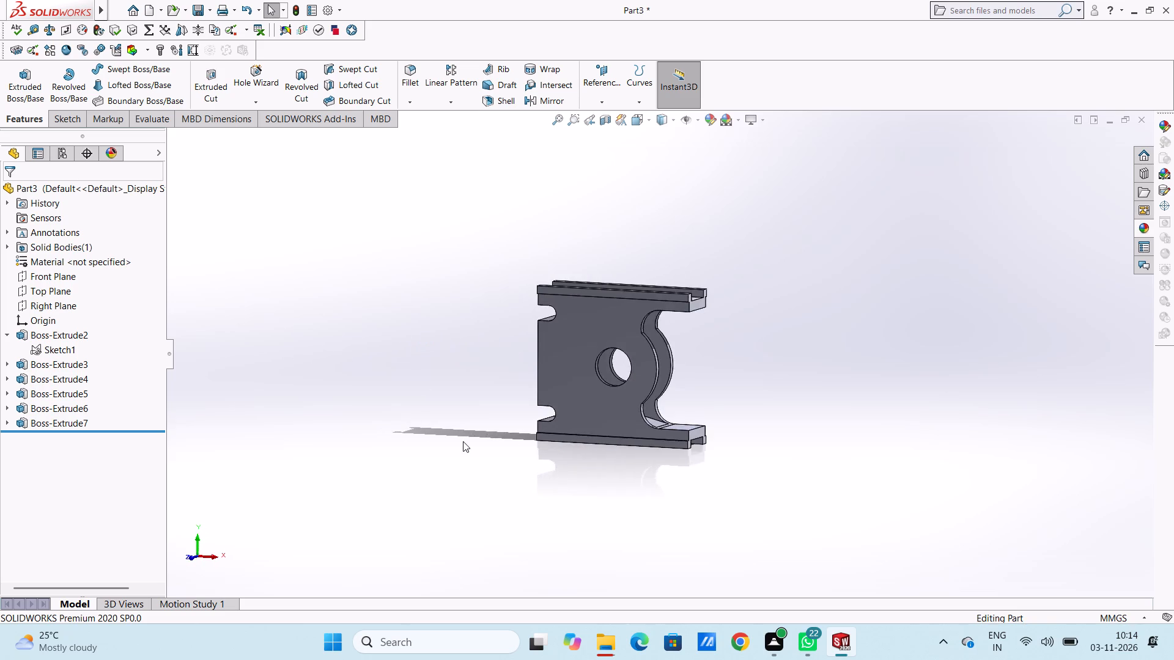
pyautogui.moveTo(456, 440); pyautogui.dragTo(415, 421, button='middle')
pyautogui.middleClick(410, 421)
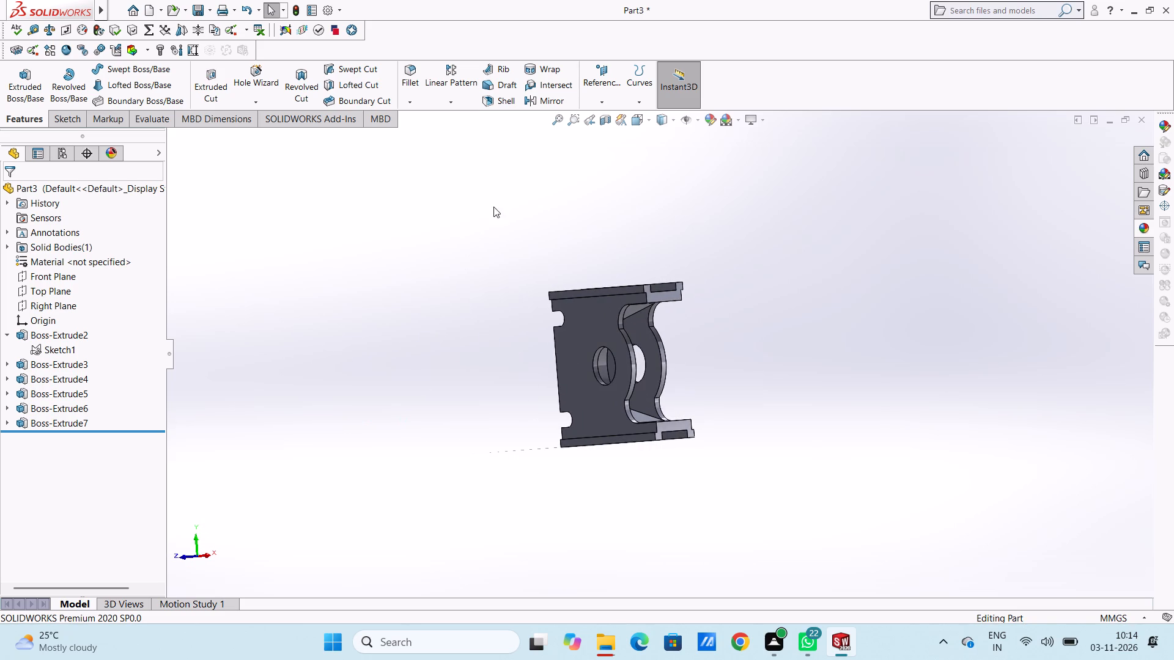
pyautogui.click(602, 124)
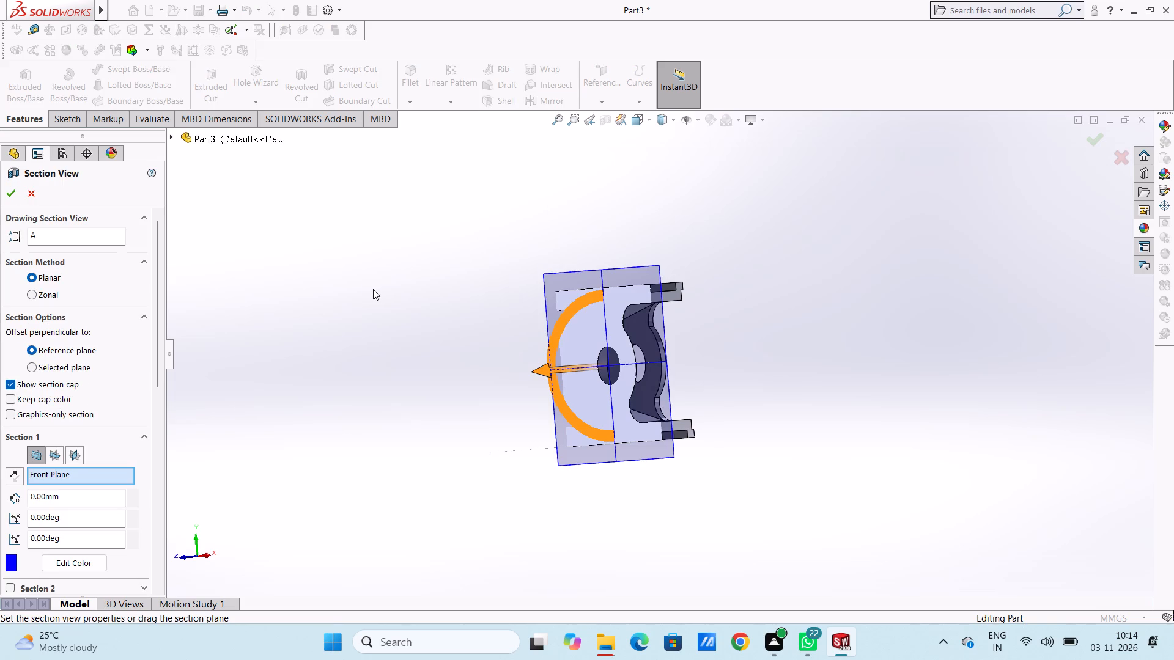
pyautogui.moveTo(335, 286); pyautogui.dragTo(379, 283, button='middle')
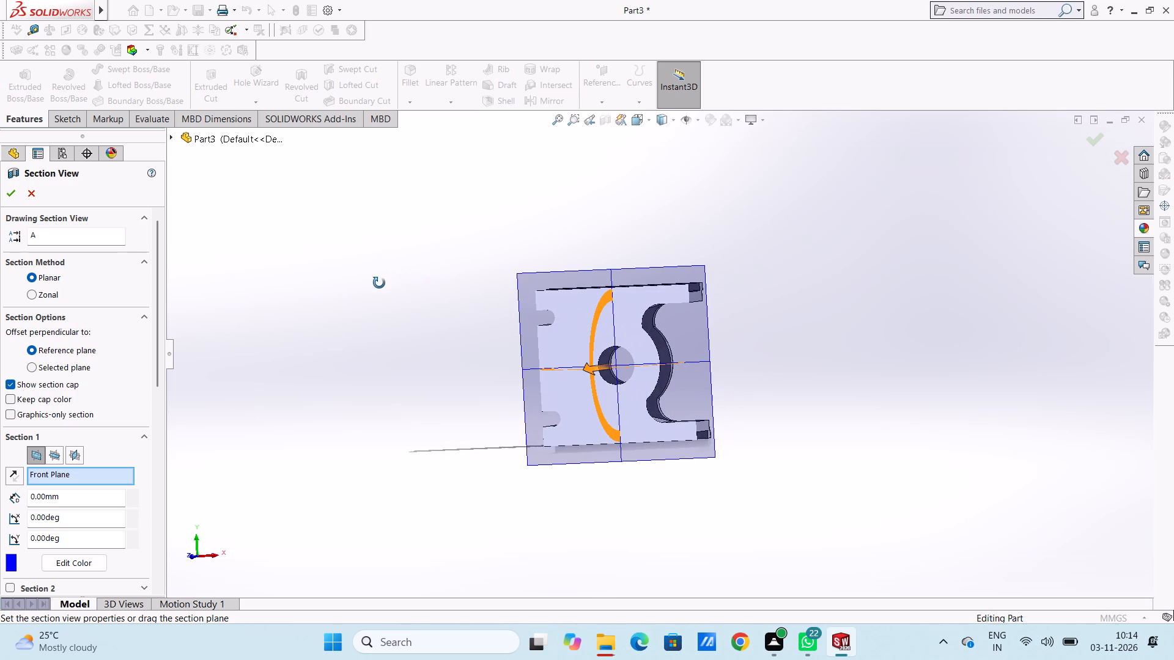
pyautogui.moveTo(379, 283); pyautogui.dragTo(350, 288, button='middle')
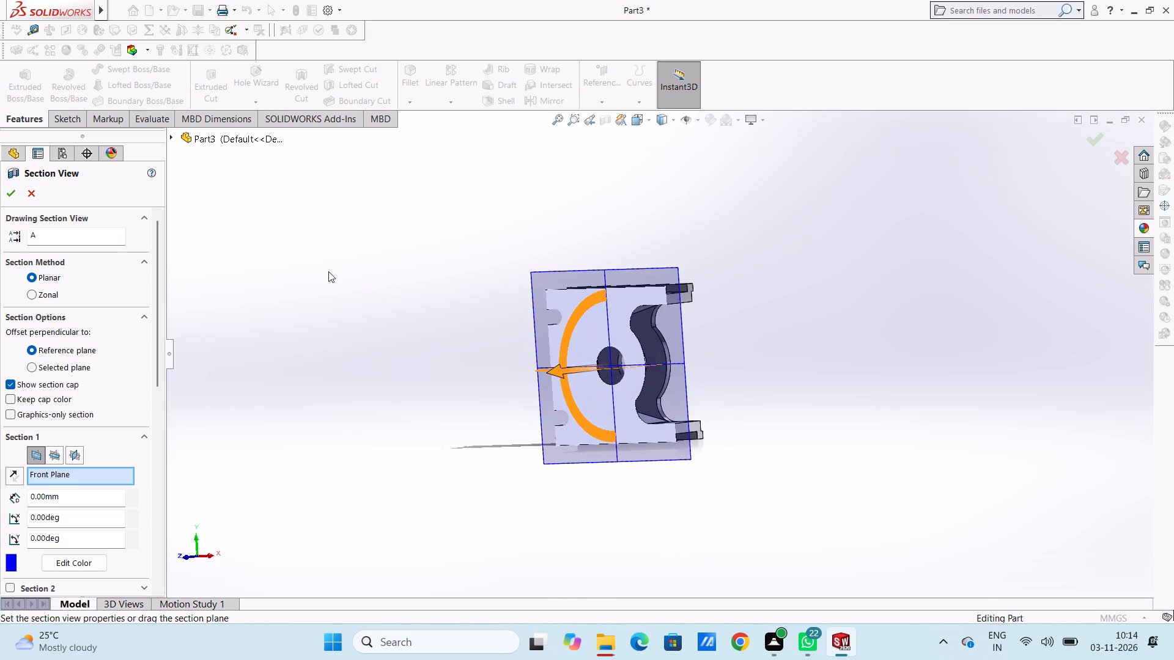
pyautogui.click(10, 193)
pyautogui.moveTo(430, 278); pyautogui.dragTo(460, 284, button='middle')
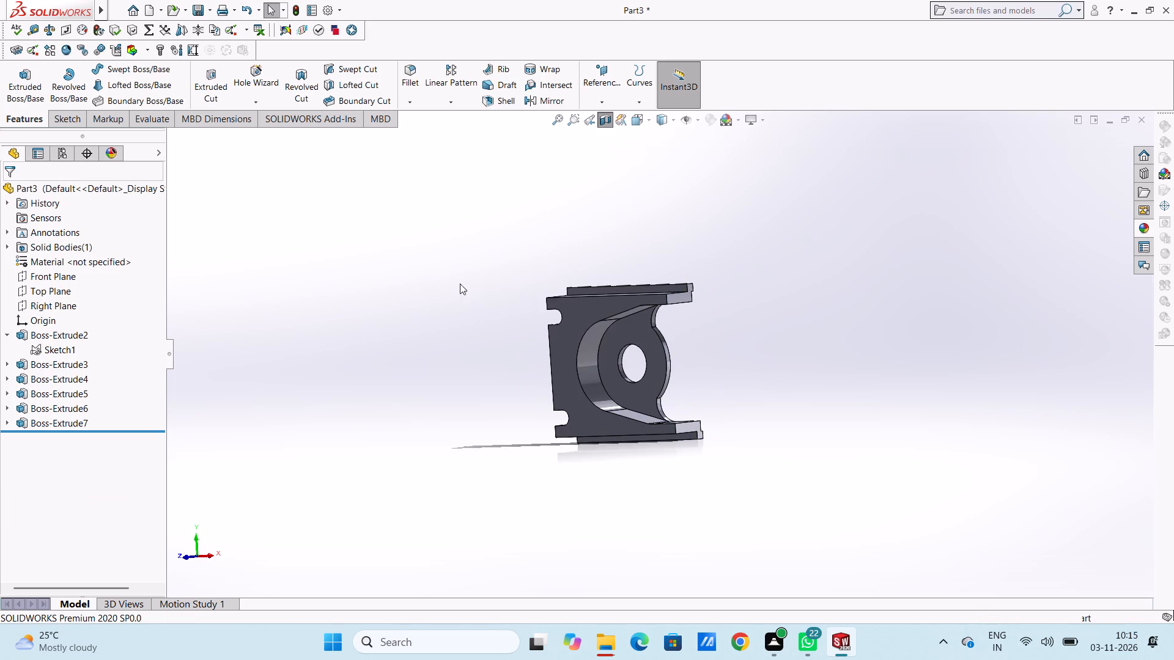
pyautogui.moveTo(460, 284); pyautogui.dragTo(456, 274, button='middle')
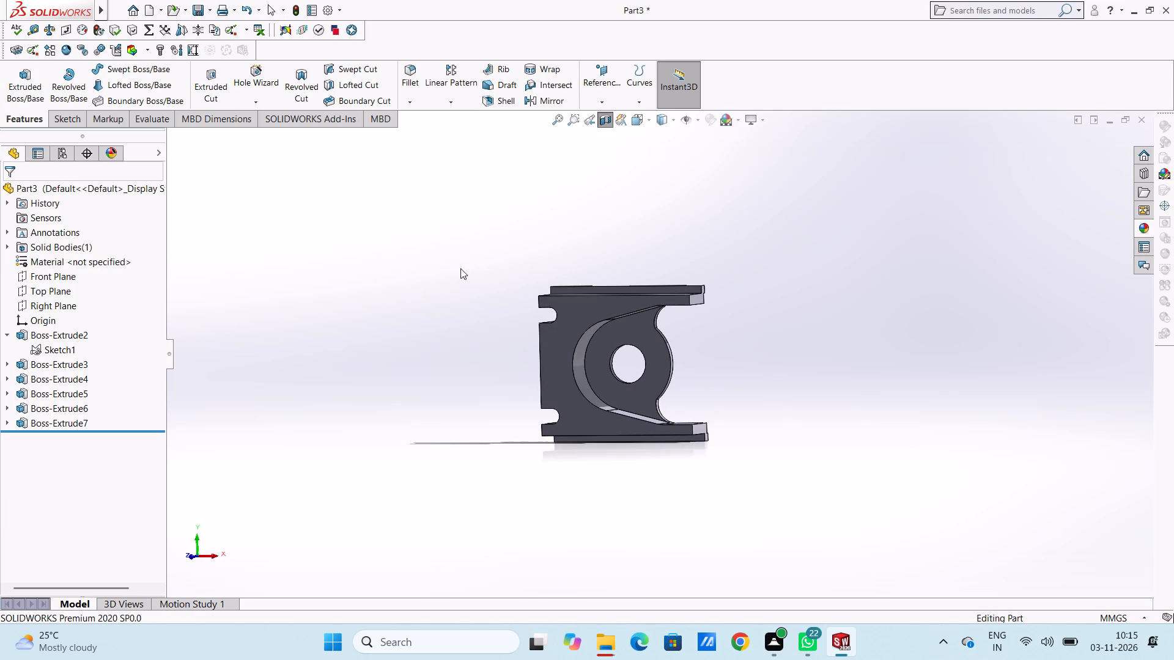
pyautogui.click(603, 122)
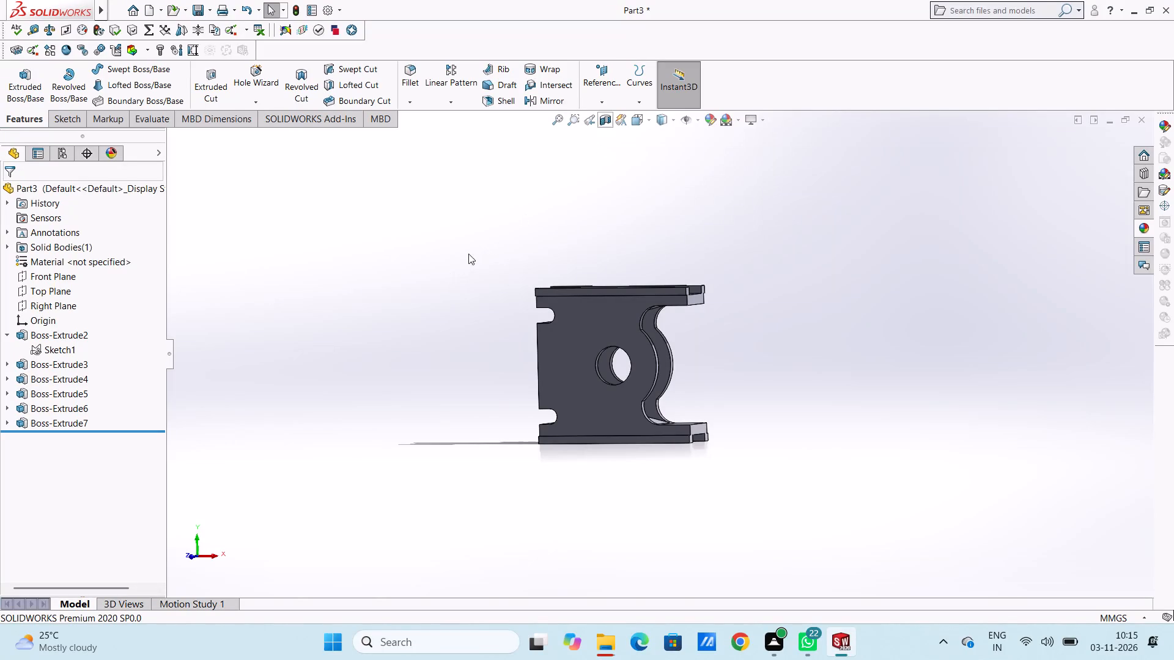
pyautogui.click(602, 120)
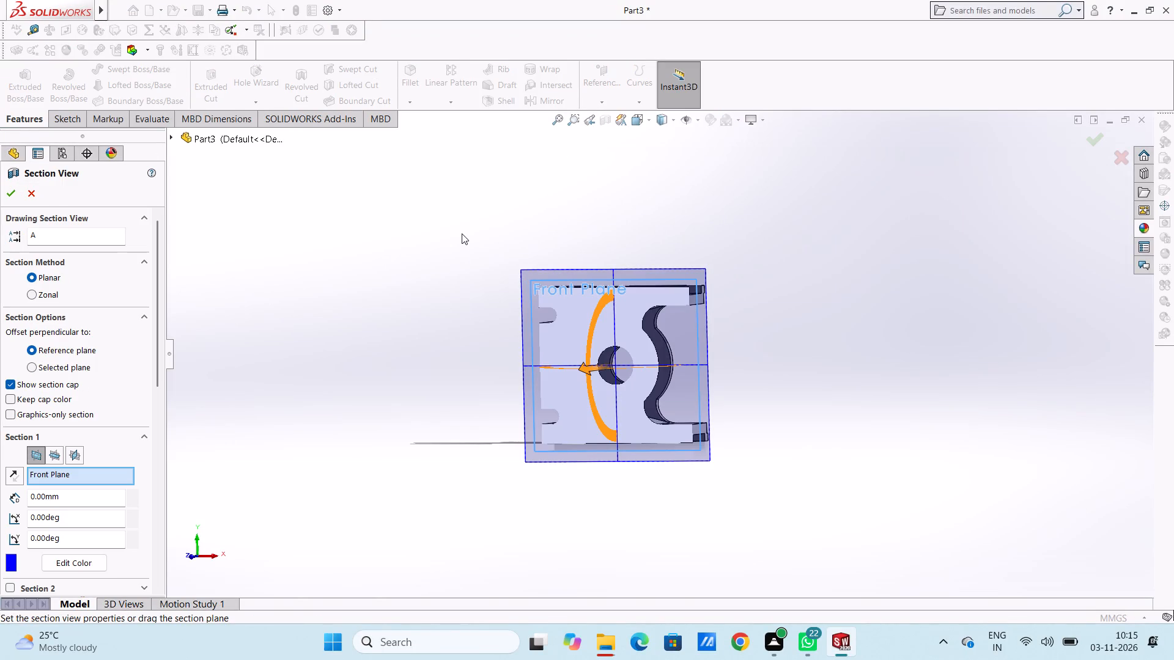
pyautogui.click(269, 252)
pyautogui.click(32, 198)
# Open a new sketch on the web's flat end face between the two open slots, viewed from the Left view.
pyautogui.moveTo(430, 248); pyautogui.dragTo(474, 258, button='middle')
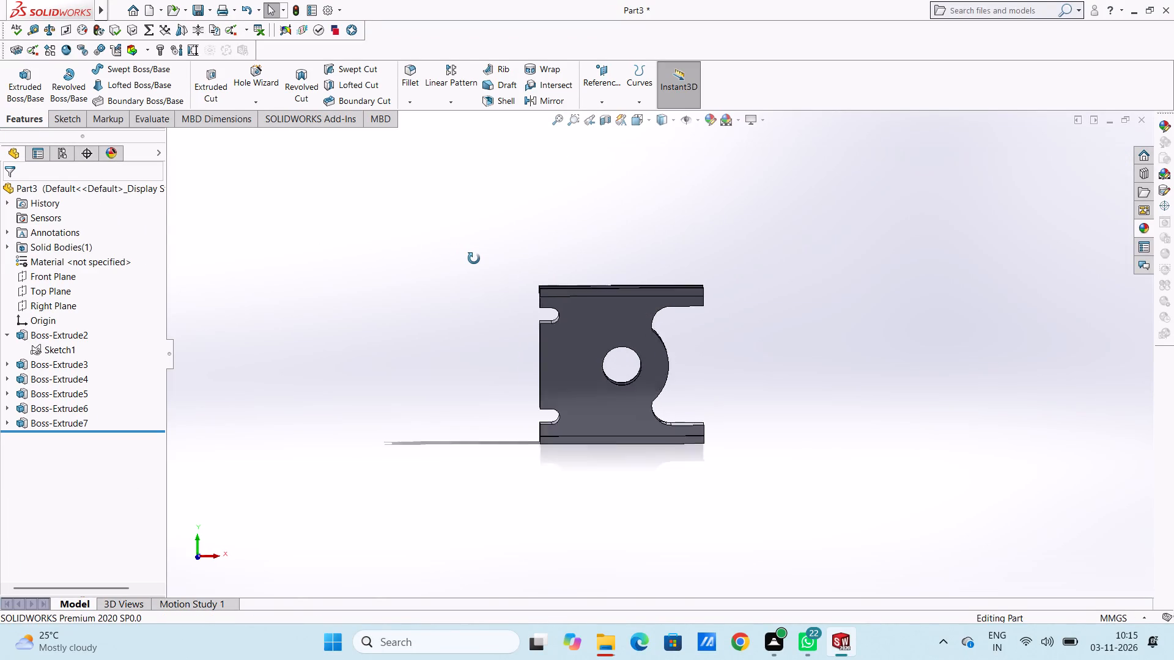
pyautogui.moveTo(474, 258); pyautogui.dragTo(480, 261, button='middle')
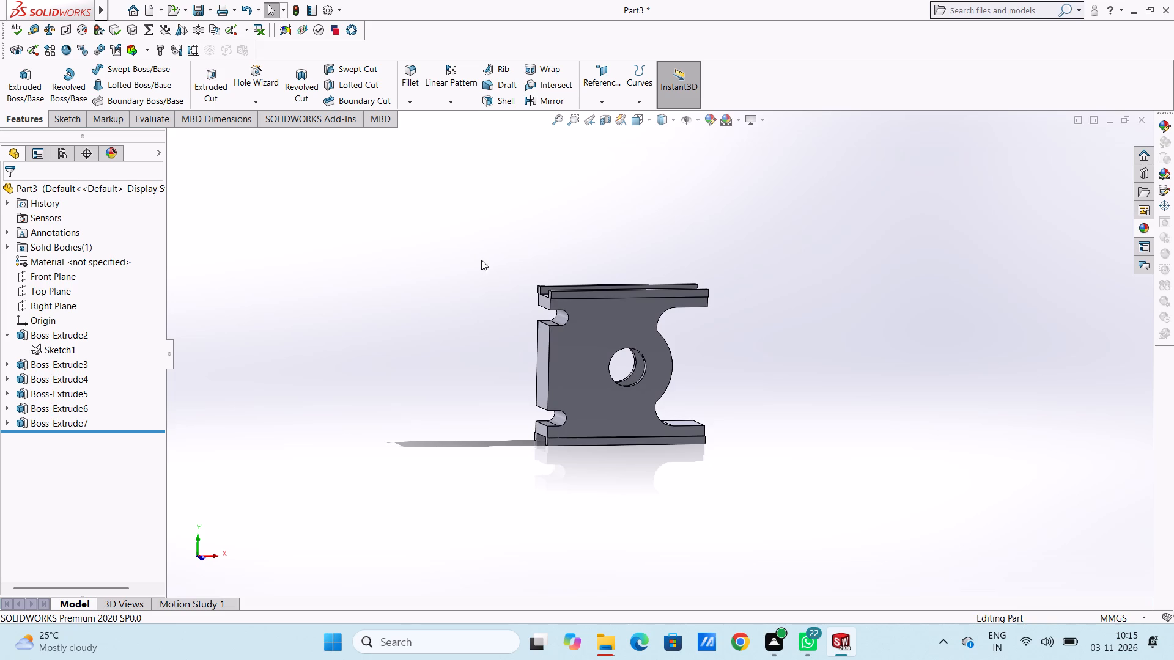
pyautogui.click(418, 299)
pyautogui.moveTo(415, 295); pyautogui.dragTo(458, 292, button='middle')
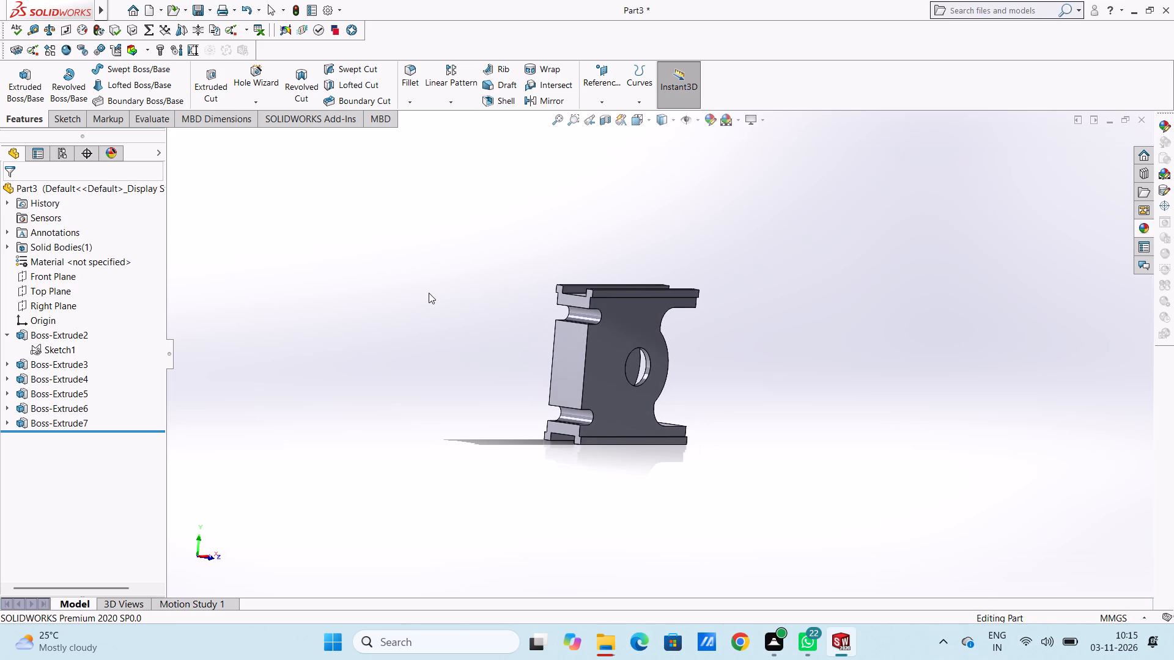
pyautogui.hotkey('ctrl', '1')
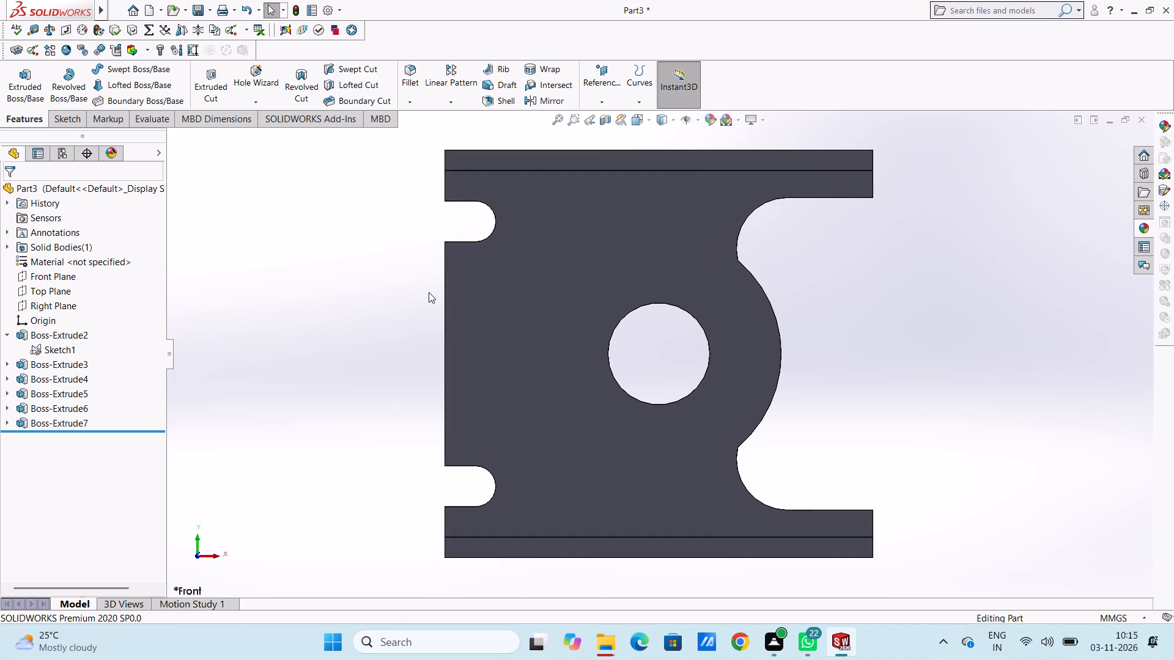
pyautogui.hotkey('ctrl', '3')
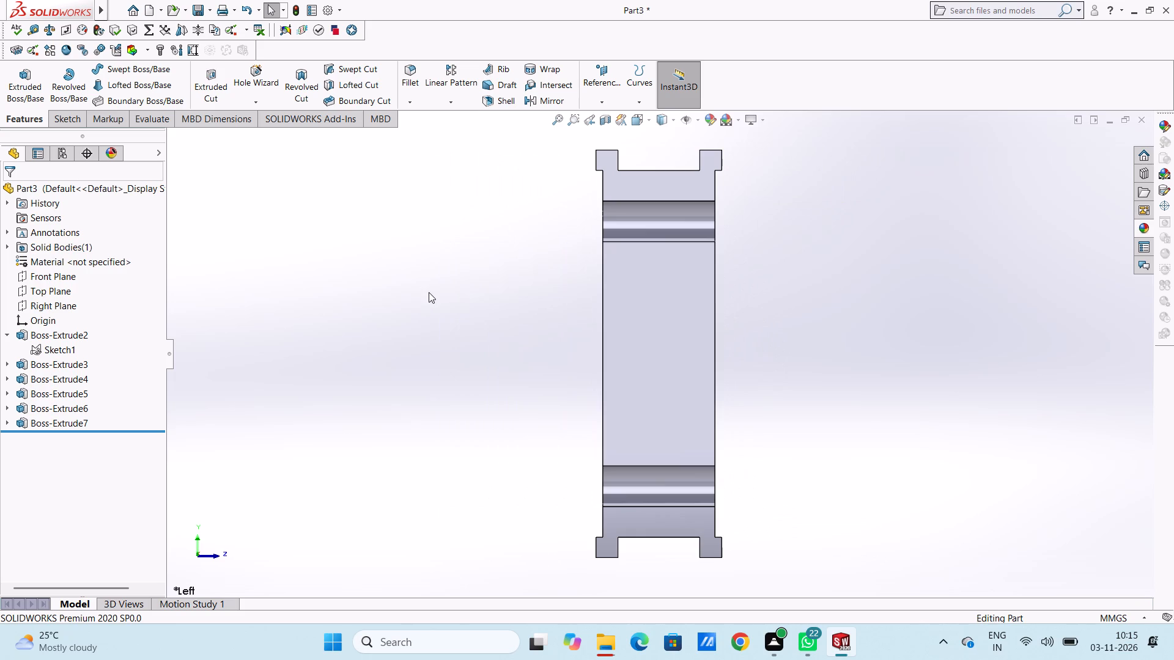
pyautogui.scroll(3, 701, 346)
pyautogui.scroll(-2, 694, 380)
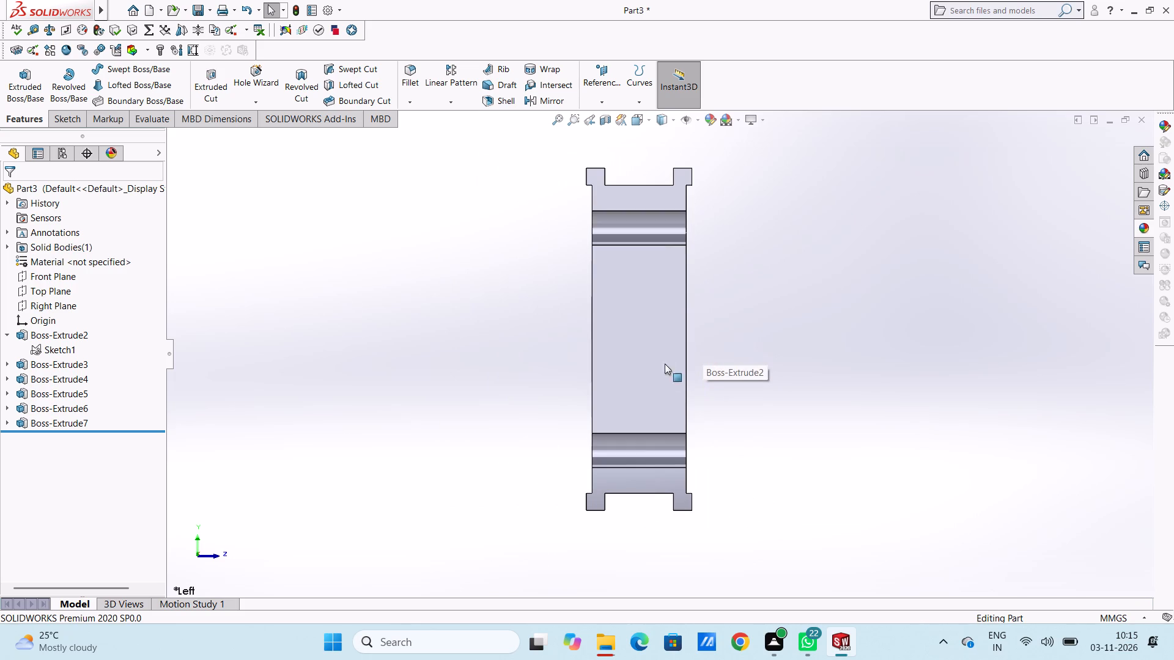
pyautogui.click(644, 341)
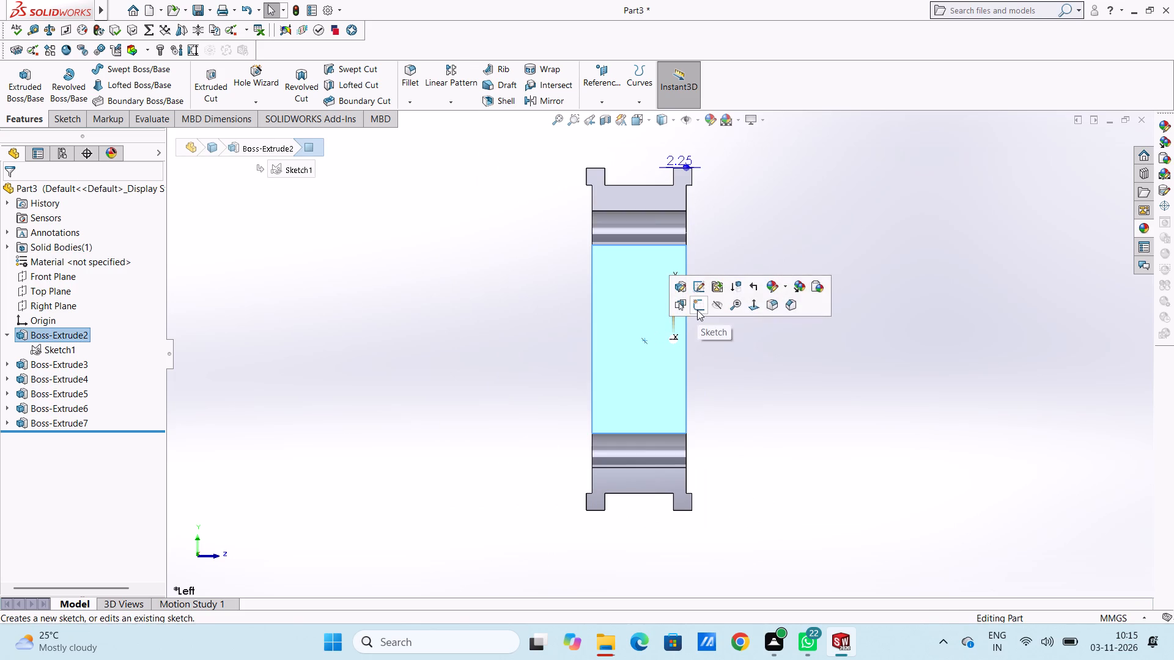
pyautogui.click(697, 310)
pyautogui.click(728, 296)
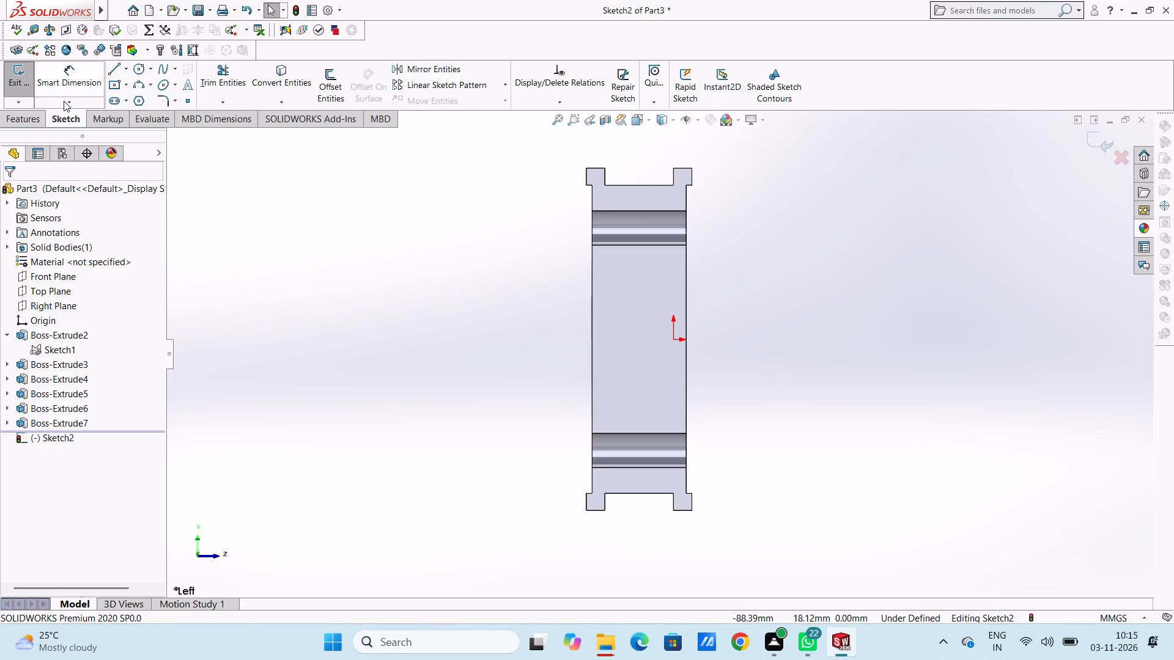
# Sketch a circle of 9 mm radius near the middle of the end face, level with the origin.
pyautogui.click(137, 70)
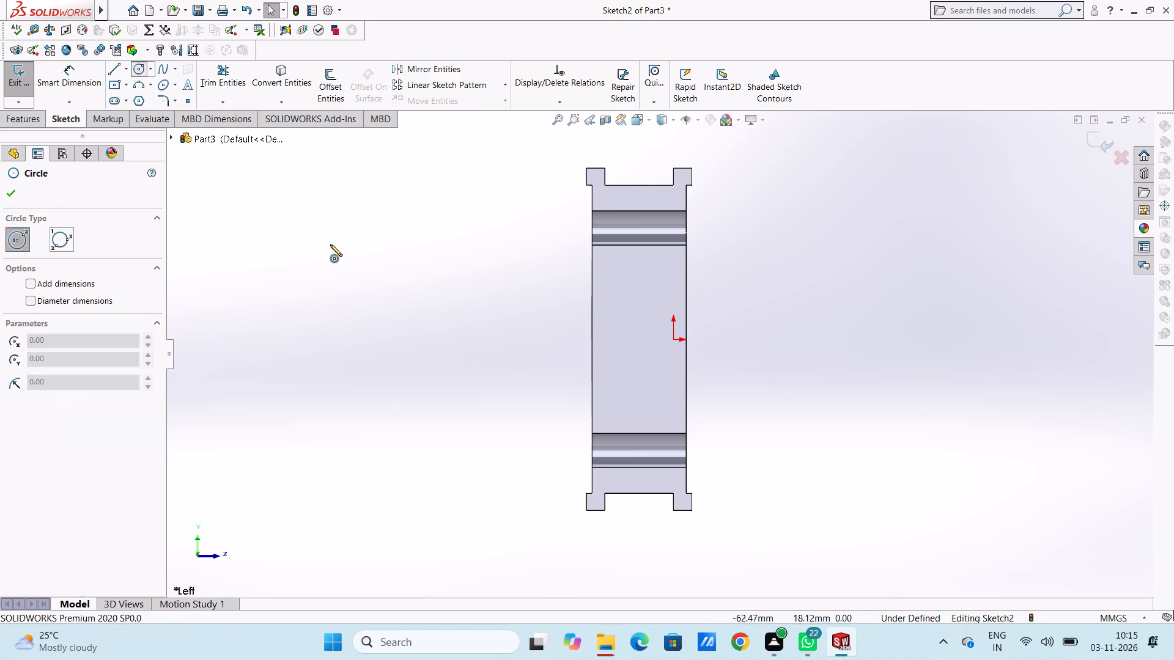
pyautogui.click(641, 339)
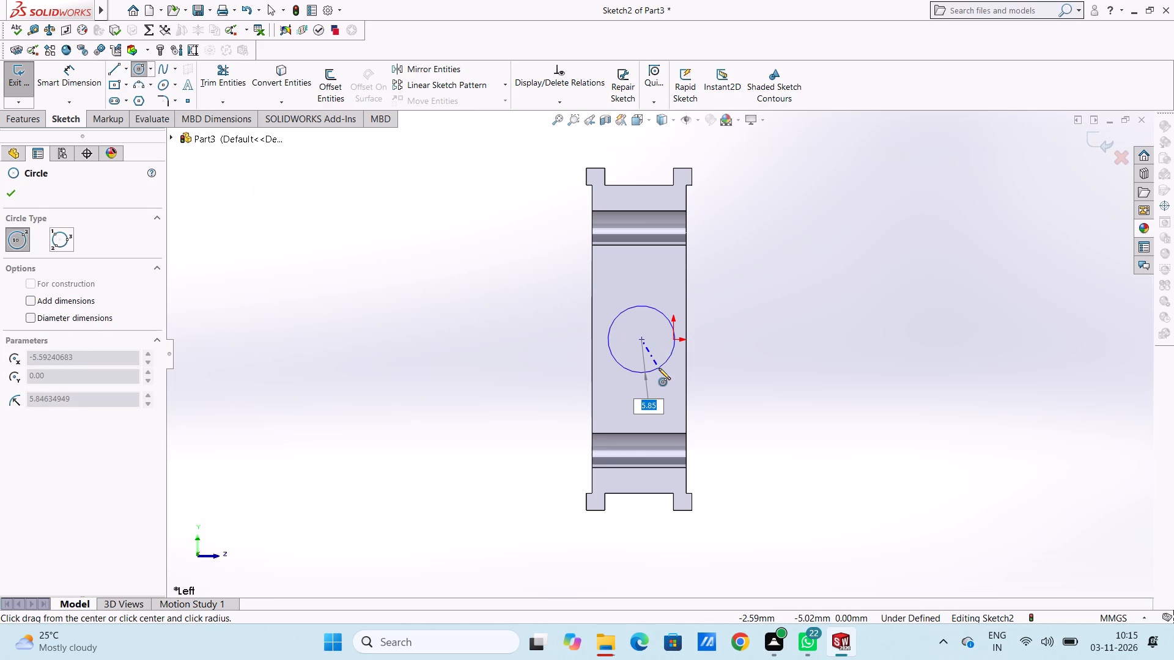
pyautogui.press('9')
pyautogui.press('Return')
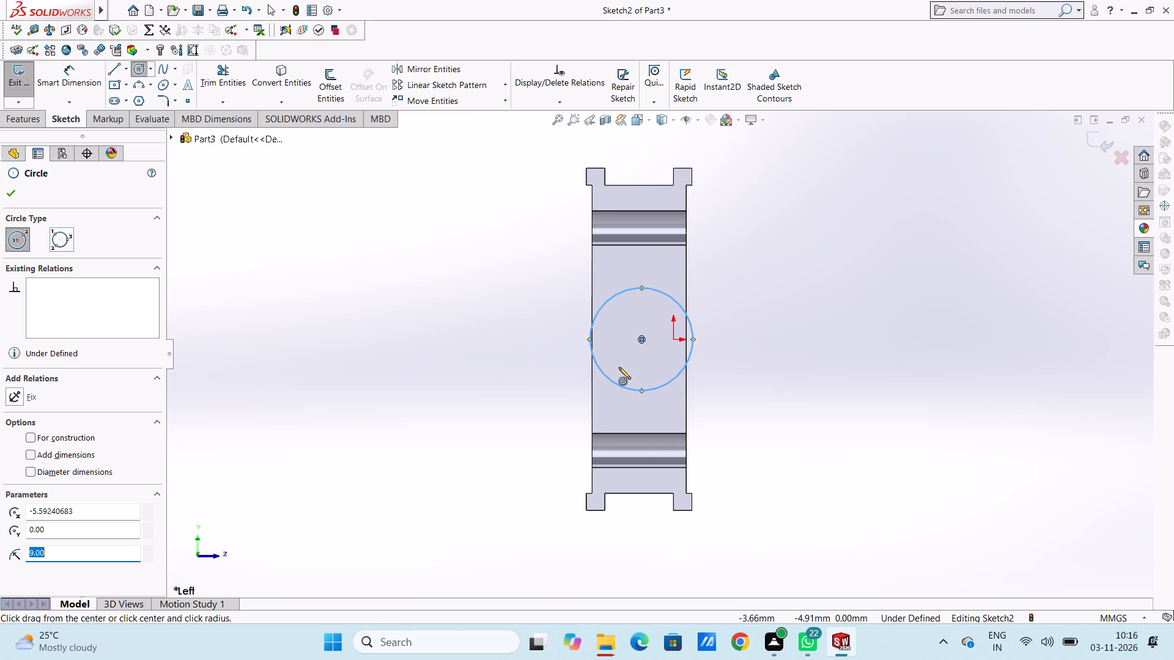
pyautogui.click(13, 194)
pyautogui.click(404, 327)
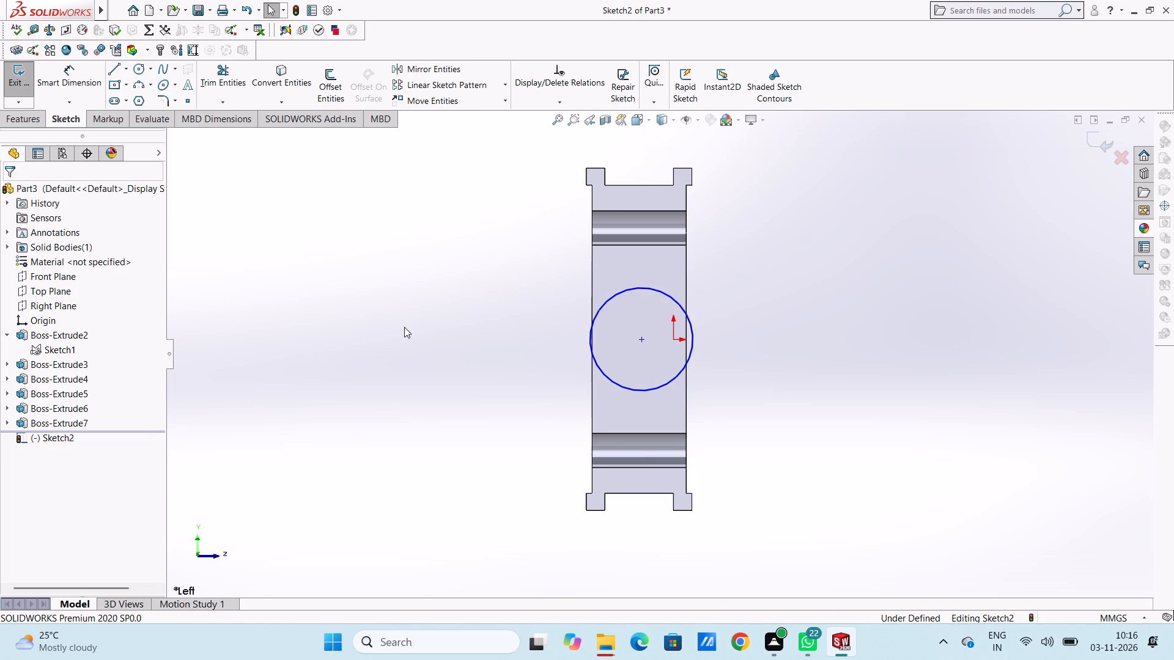
# Add a diameter dimension to the circle and check the circle's placement on the part from several angles.
pyautogui.click(67, 70)
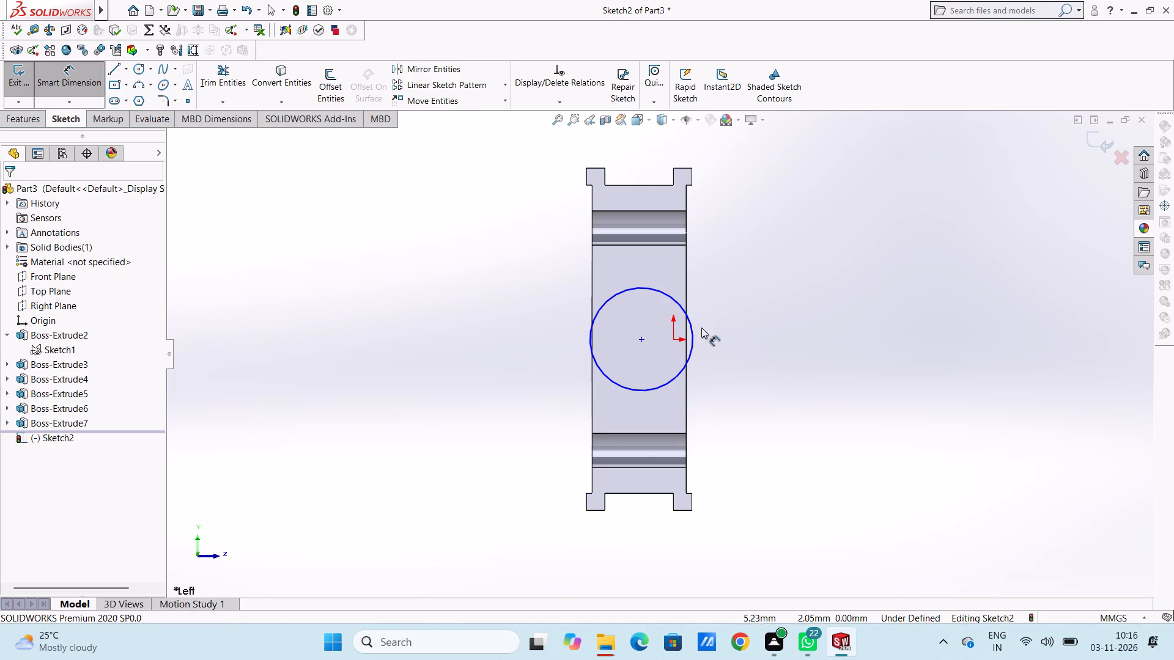
pyautogui.click(692, 326)
pyautogui.click(869, 198)
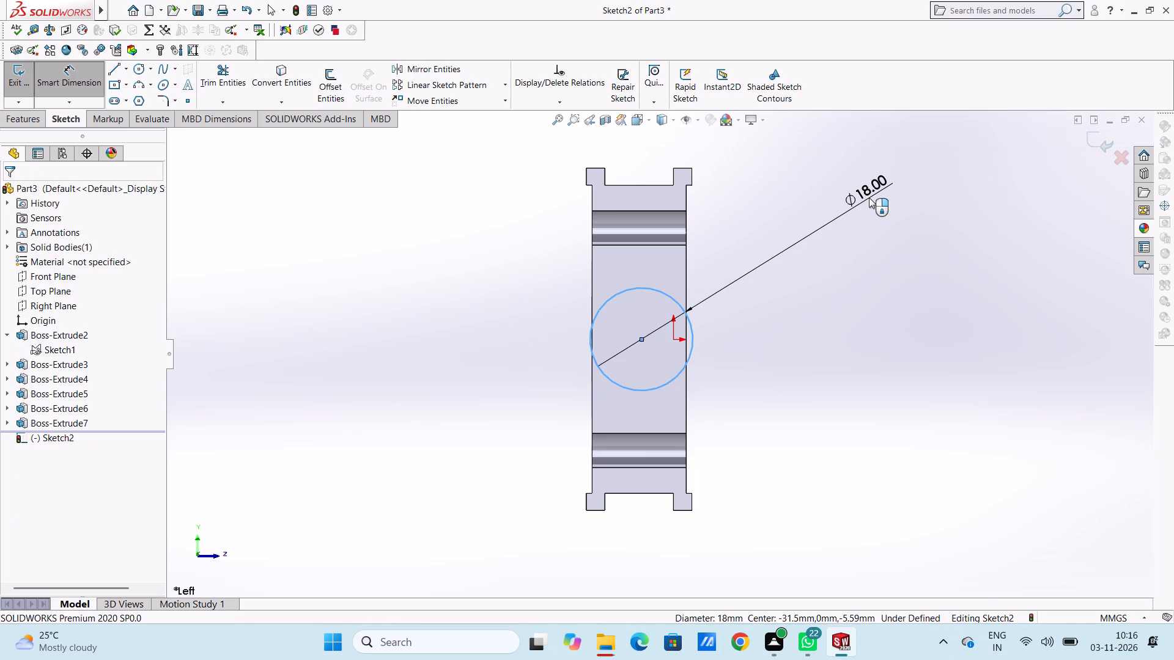
pyautogui.click(814, 178)
pyautogui.click(786, 216)
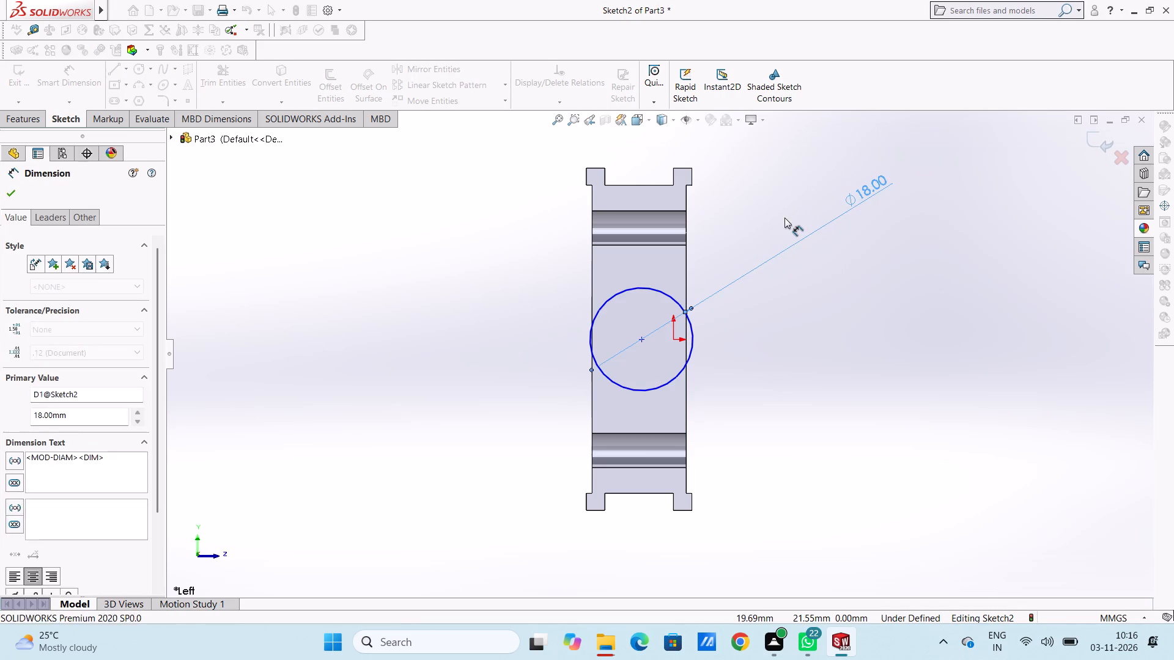
pyautogui.moveTo(776, 199); pyautogui.dragTo(775, 391, button='middle')
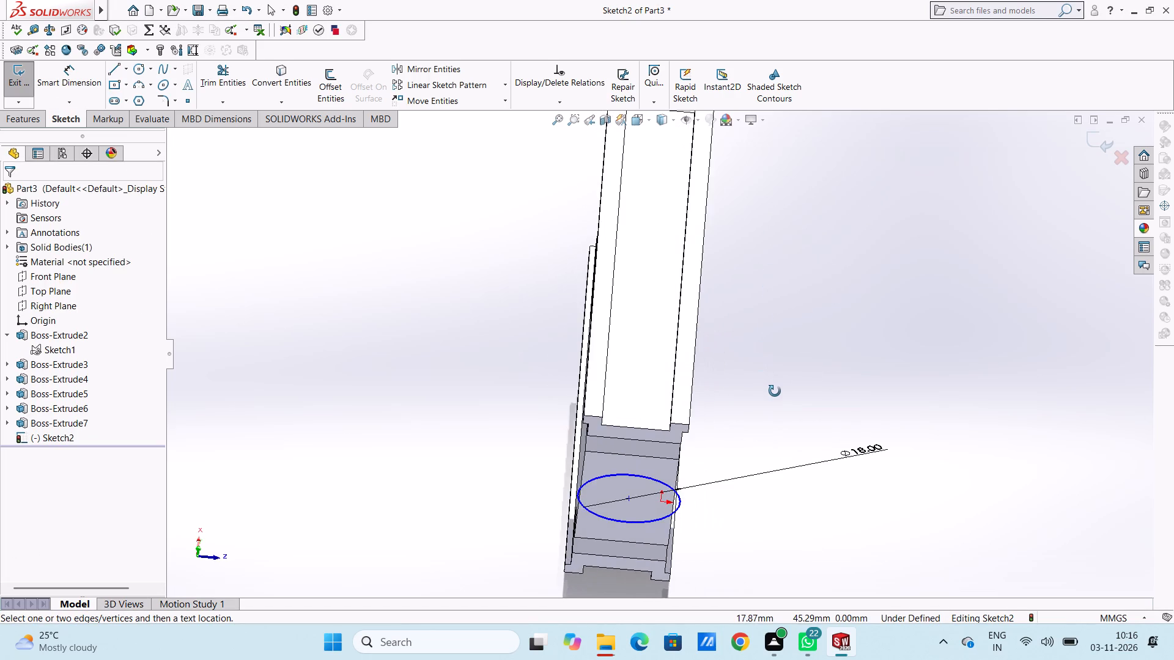
pyautogui.moveTo(775, 391); pyautogui.dragTo(742, 272, button='middle')
pyautogui.moveTo(751, 417); pyautogui.dragTo(735, 326, button='middle')
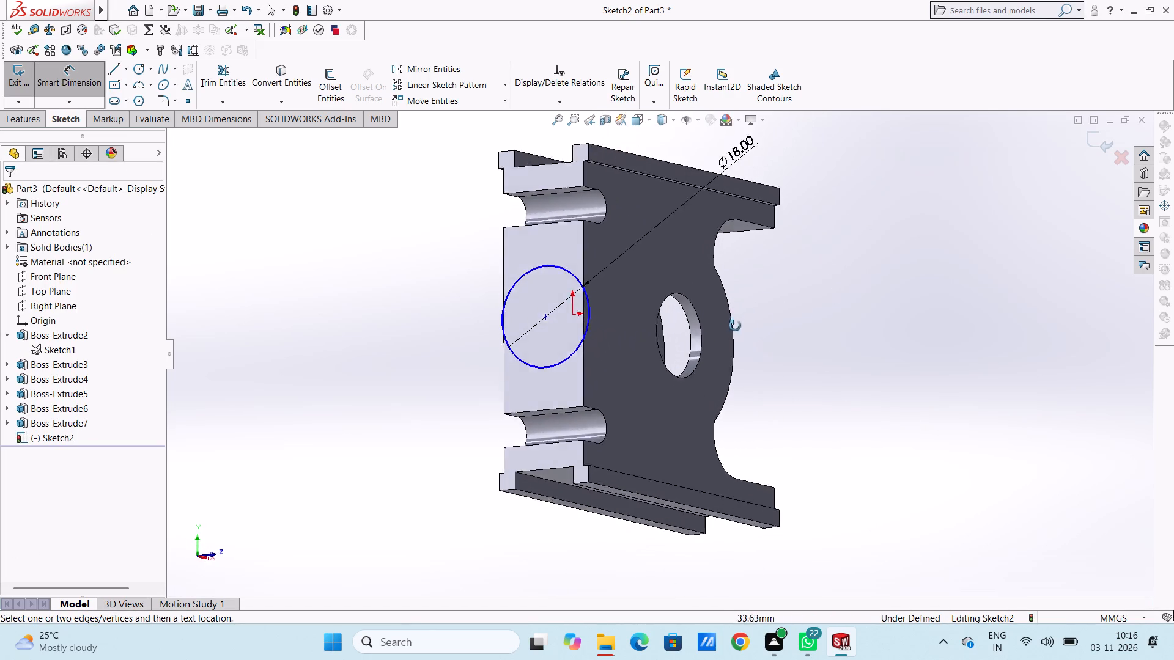
pyautogui.moveTo(735, 326); pyautogui.dragTo(775, 340, button='middle')
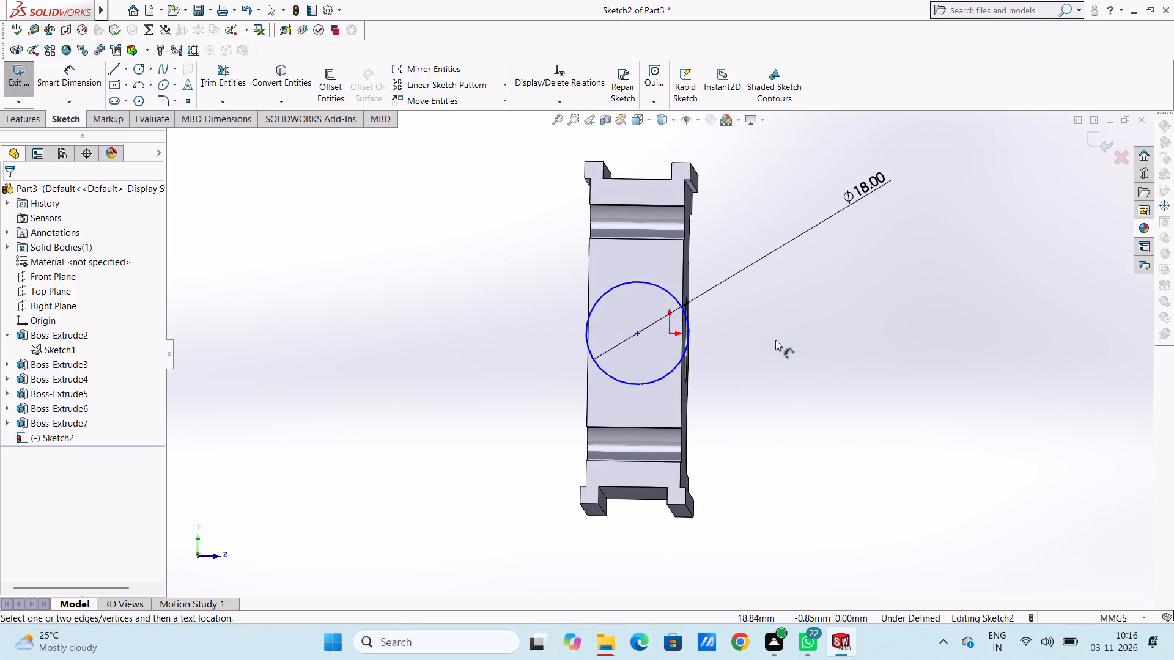
pyautogui.press('Escape')
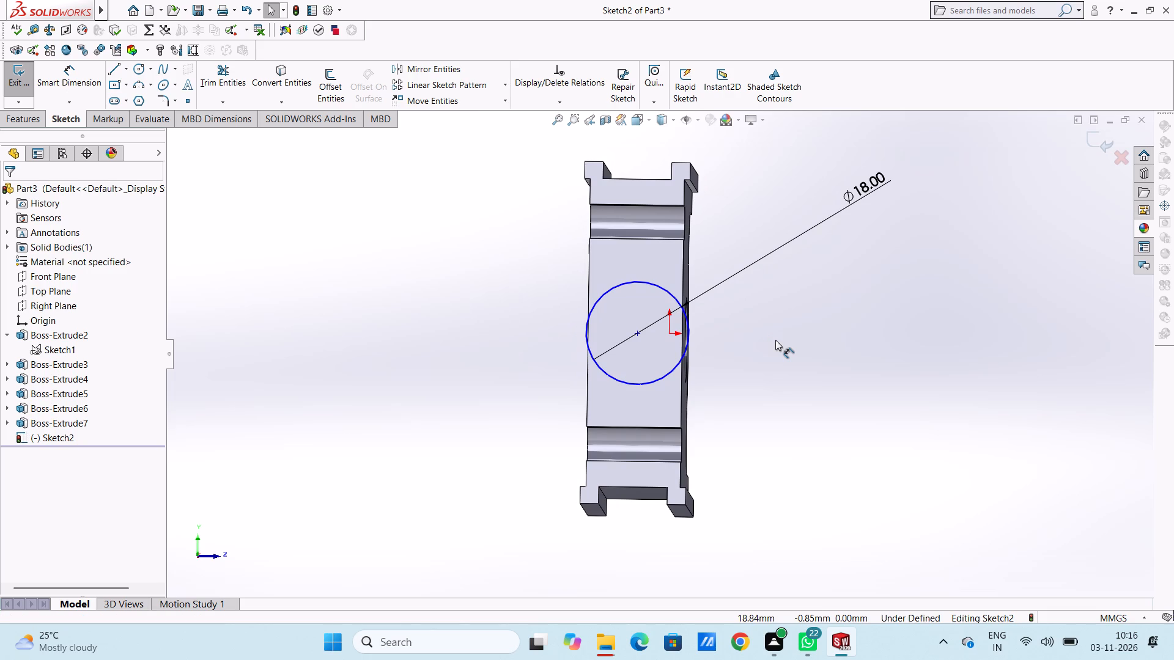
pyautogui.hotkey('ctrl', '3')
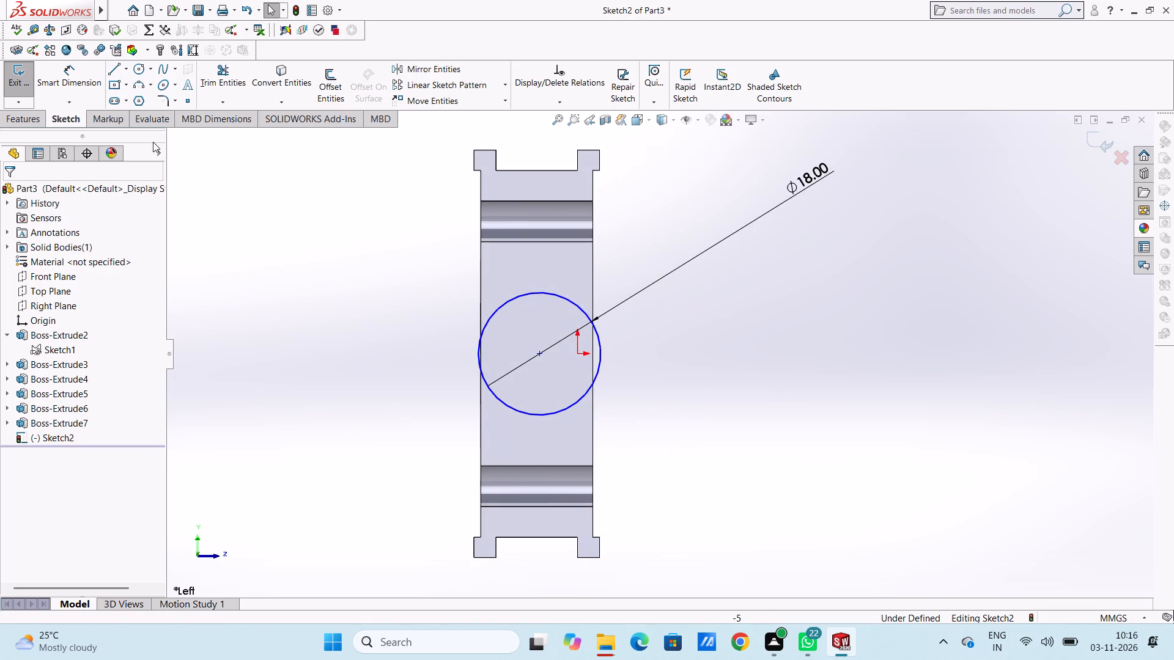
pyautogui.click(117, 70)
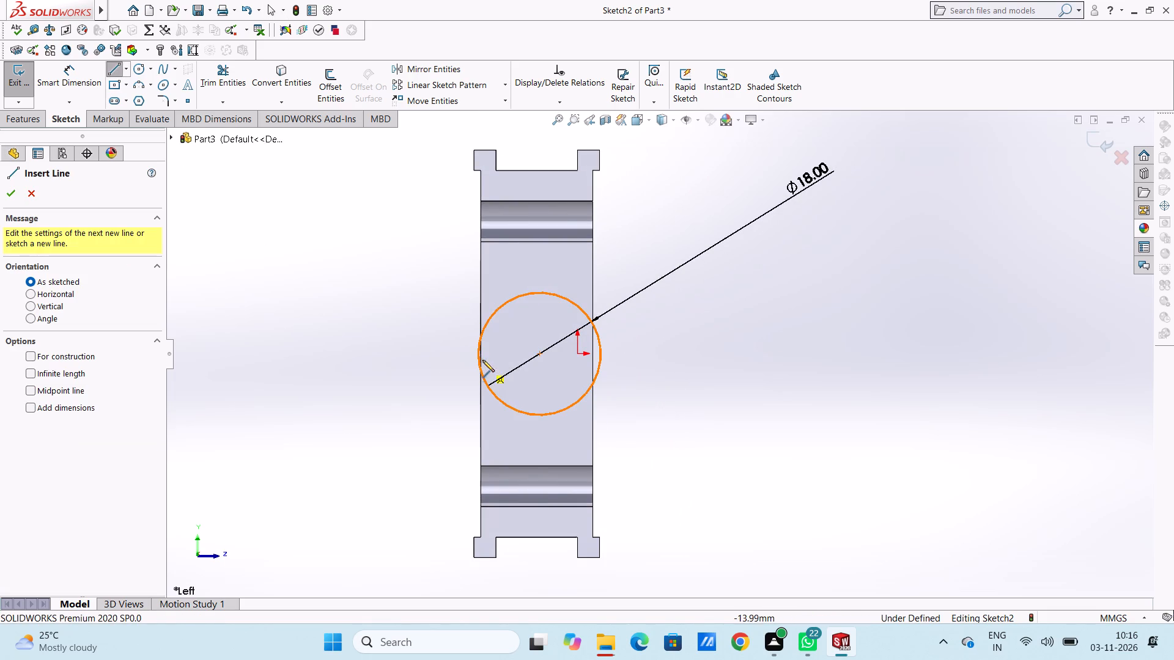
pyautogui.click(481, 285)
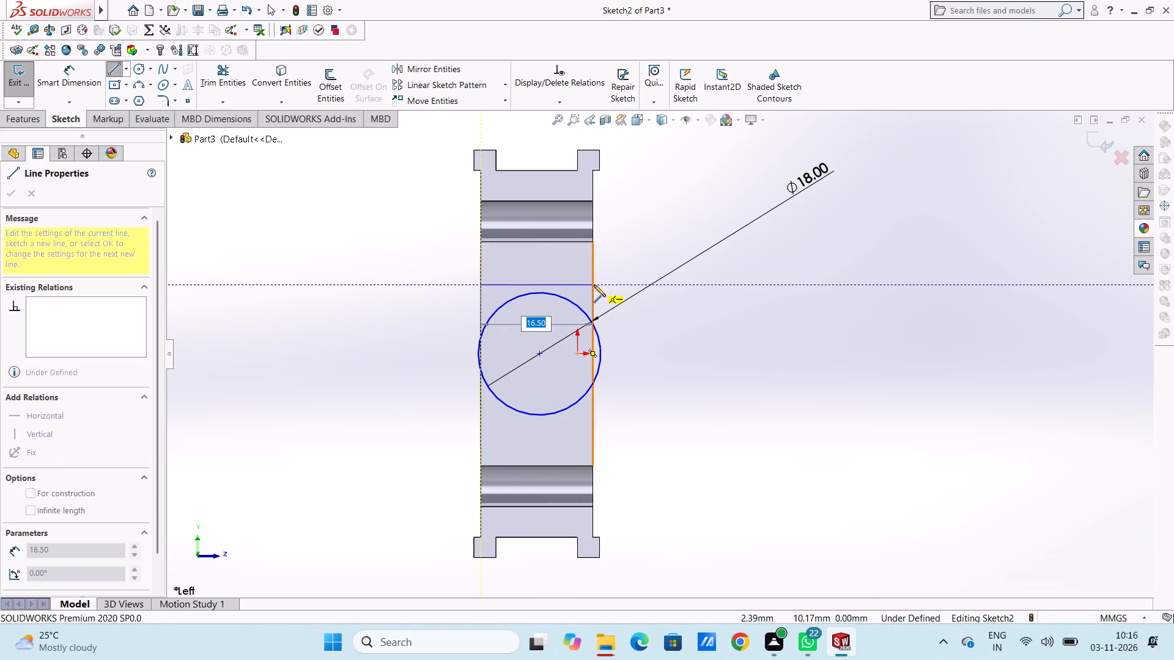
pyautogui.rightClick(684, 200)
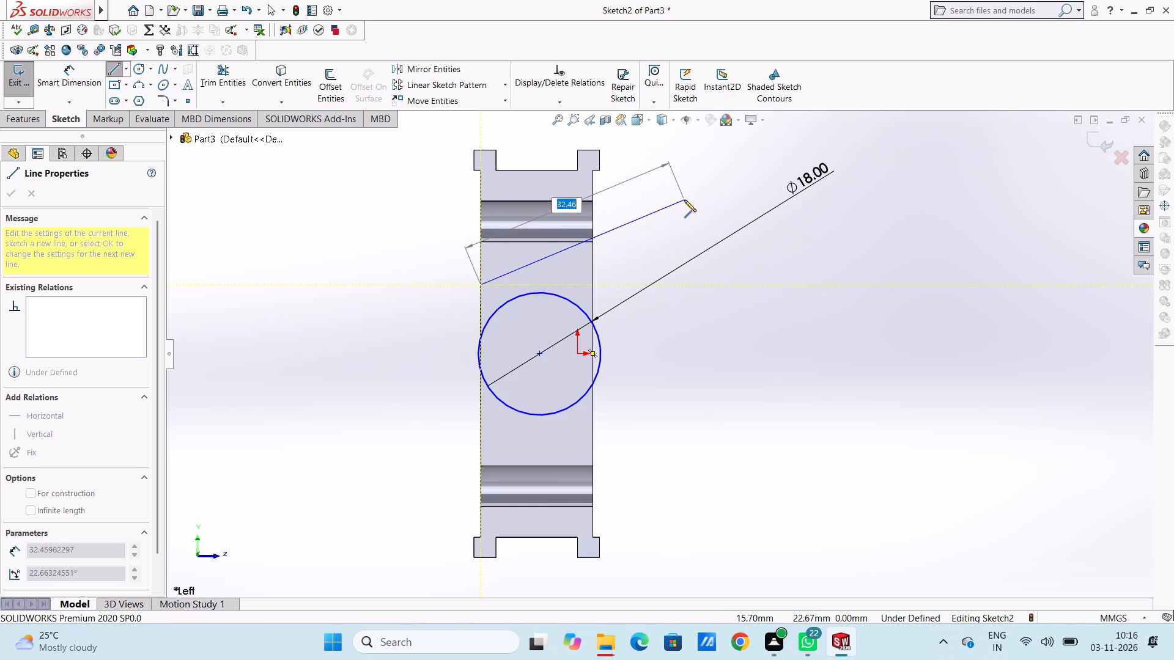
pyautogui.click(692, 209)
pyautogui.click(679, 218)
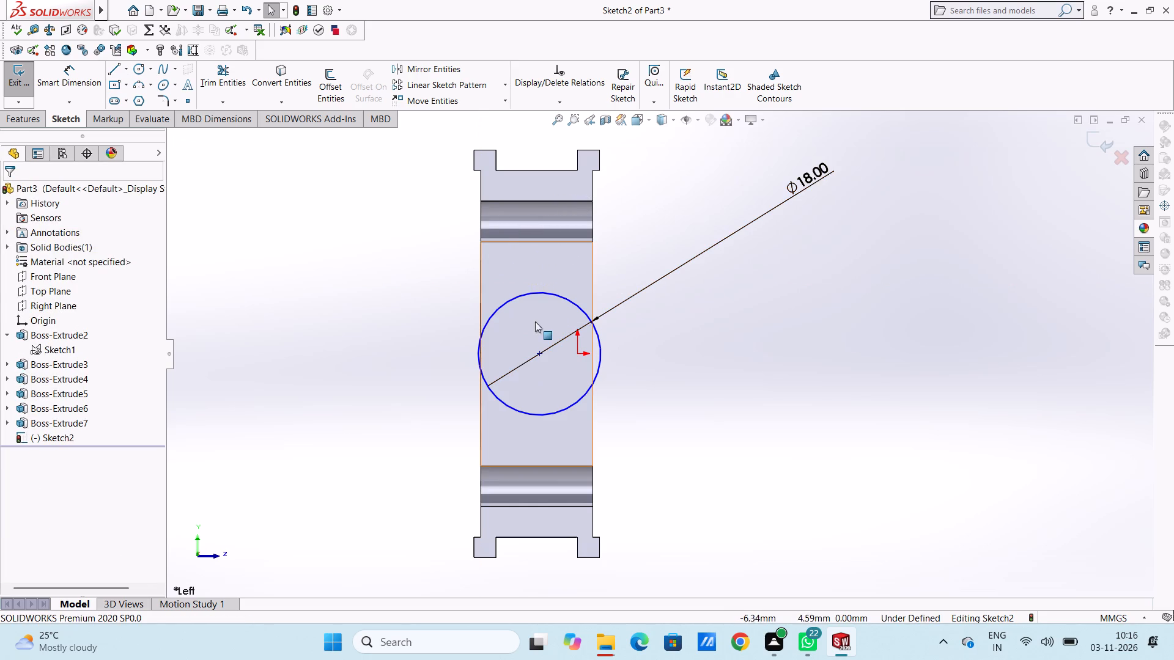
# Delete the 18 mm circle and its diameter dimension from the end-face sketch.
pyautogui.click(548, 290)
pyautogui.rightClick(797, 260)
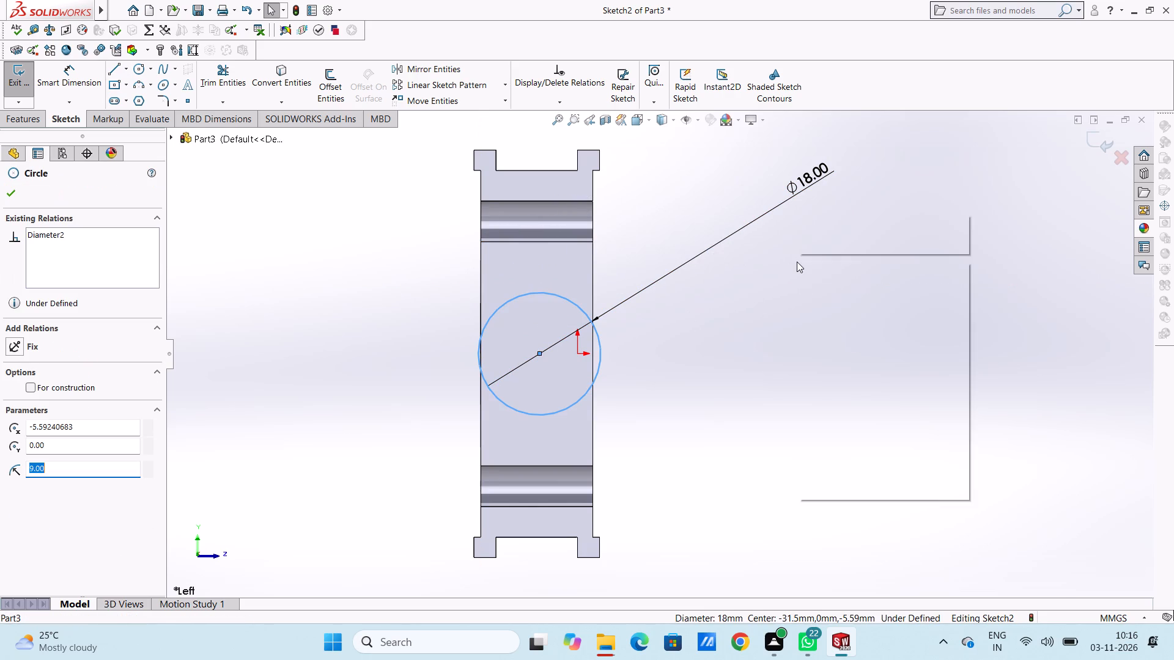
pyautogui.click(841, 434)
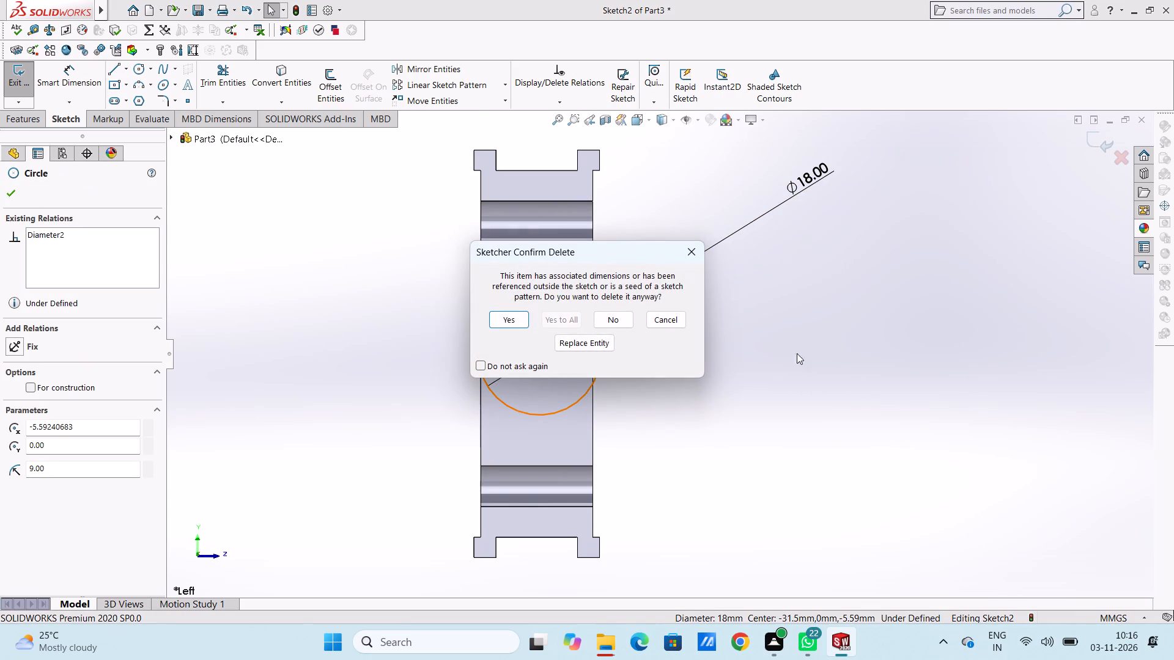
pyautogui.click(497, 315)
# Undo the end-face sketch and the latest extrusions, back to the single plate with its outer edge strips (Boss-Extrude3).
pyautogui.moveTo(926, 319); pyautogui.dragTo(777, 354, button='middle')
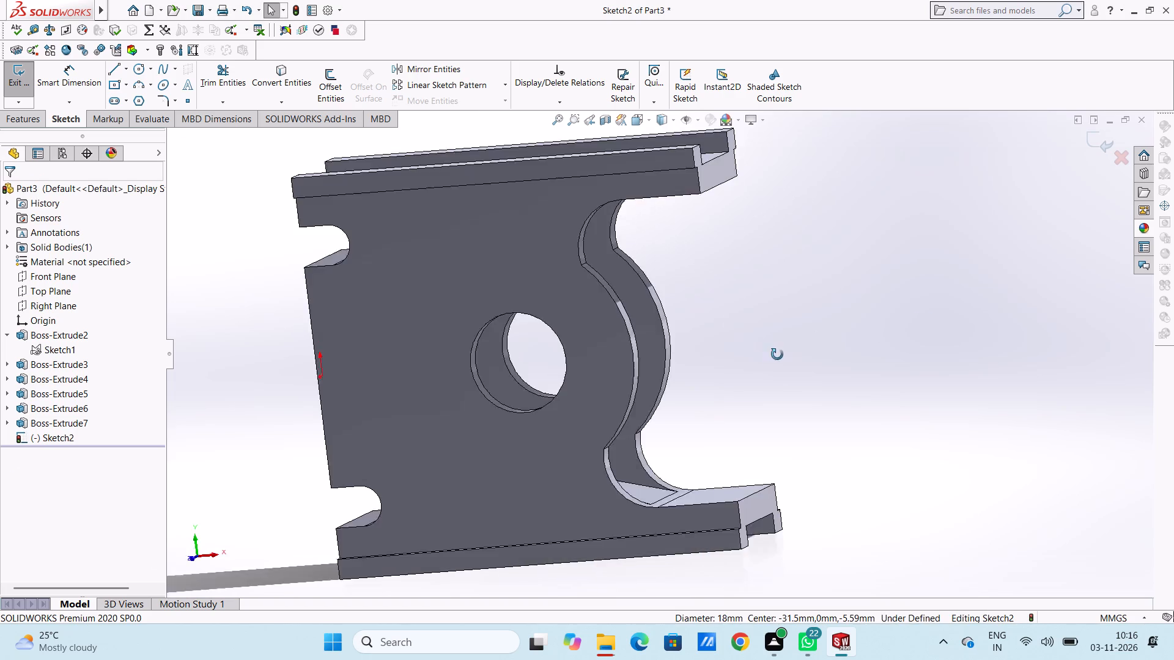
pyautogui.moveTo(777, 354); pyautogui.dragTo(733, 377, button='middle')
pyautogui.scroll(3, 738, 376)
pyautogui.moveTo(770, 378); pyautogui.dragTo(786, 378, button='middle')
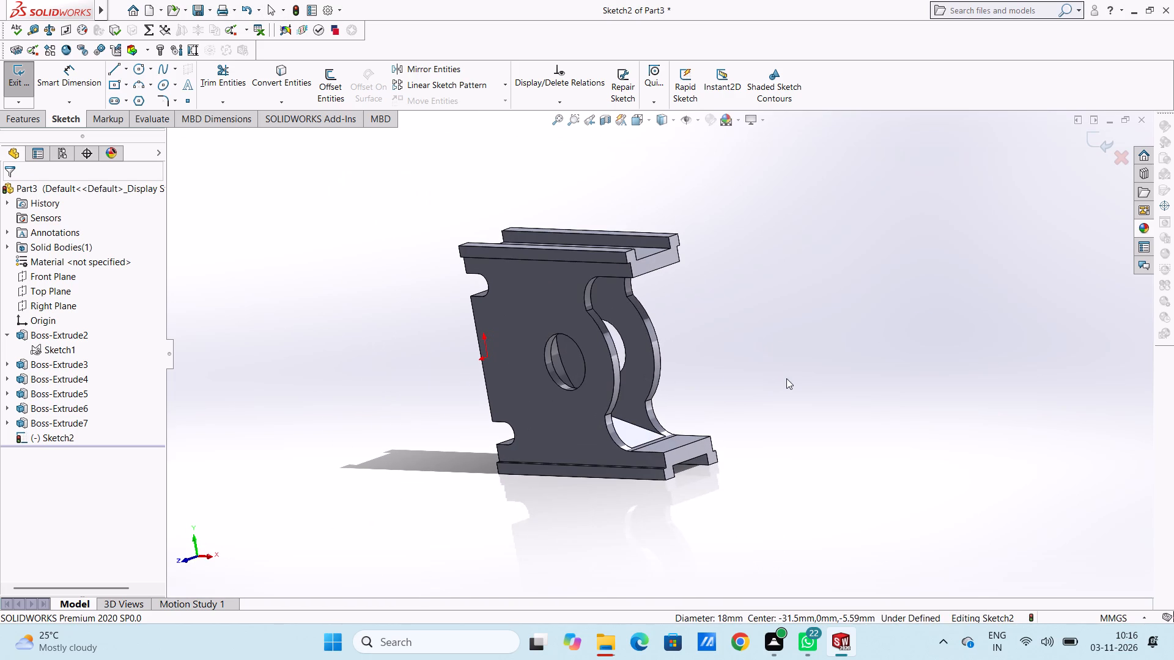
pyautogui.hotkey('ctrl', 'z')
pyautogui.hotkey('ctrl', 'z')
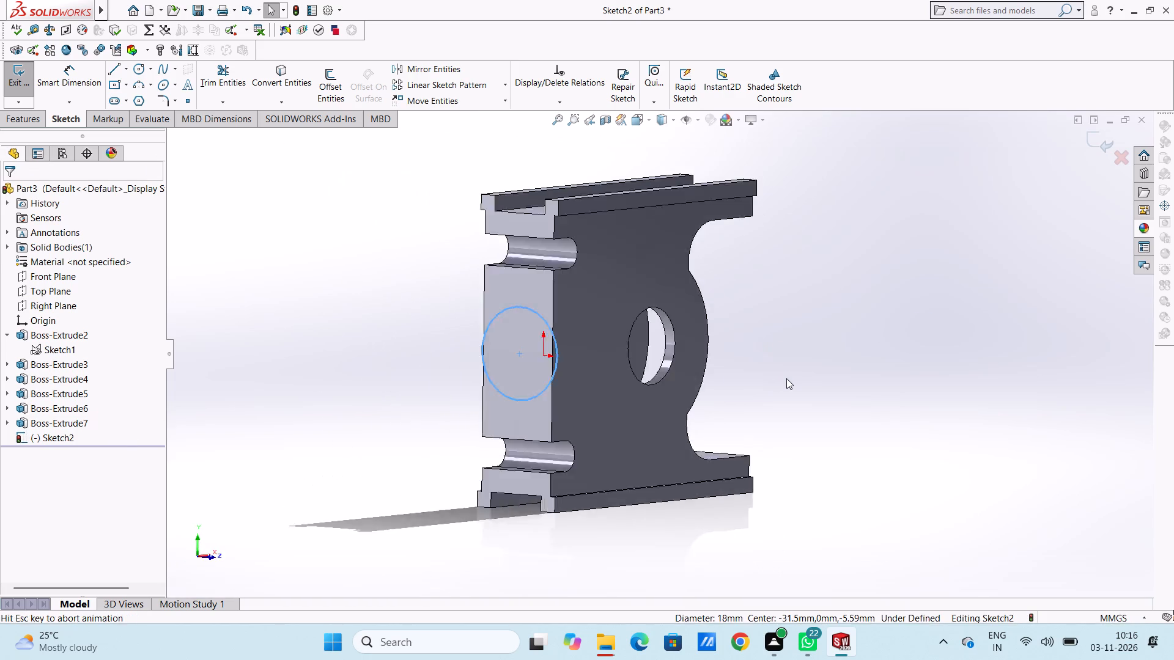
pyautogui.hotkey('ctrl', 'z')
pyautogui.hotkey('ctrl', 'z')
pyautogui.hotkey('ctrl', 'z')
pyautogui.hotkey('ctrl', 'z')
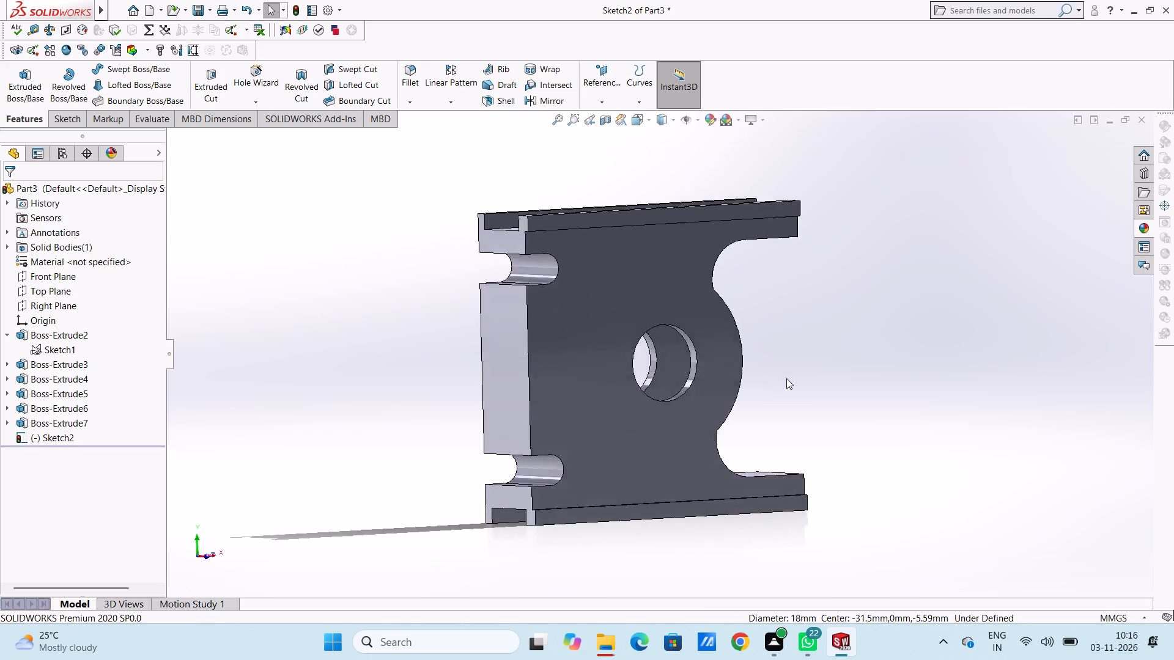
pyautogui.hotkey('ctrl', 'z')
pyautogui.hotkey('ctrl', 'z')
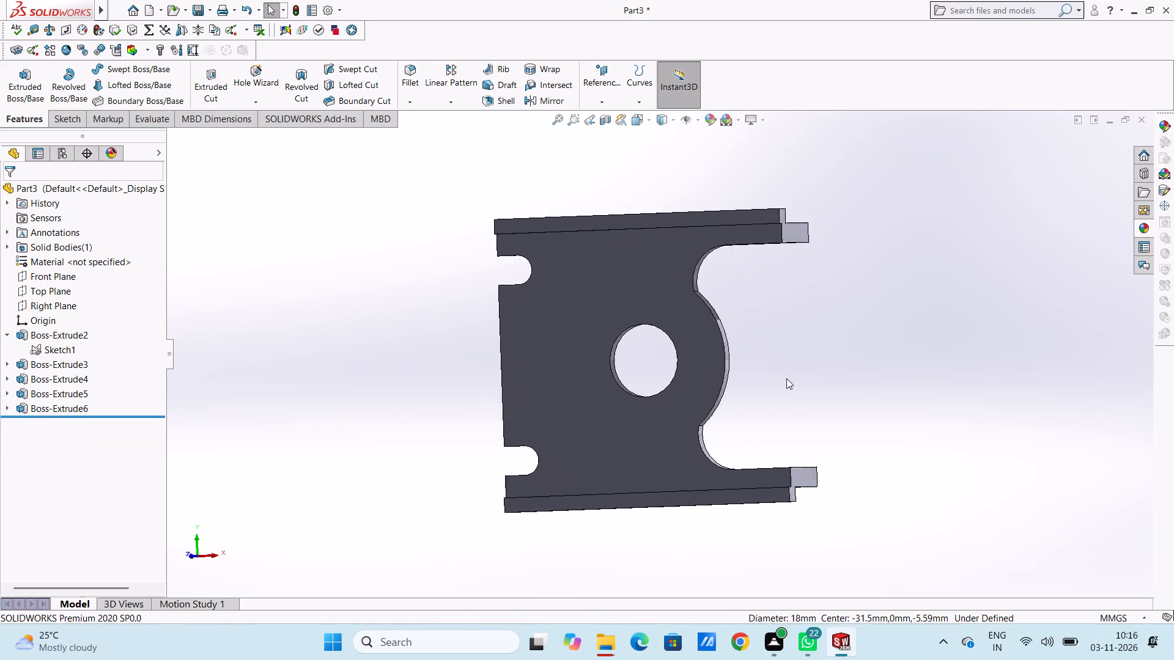
pyautogui.hotkey('ctrl', 'z')
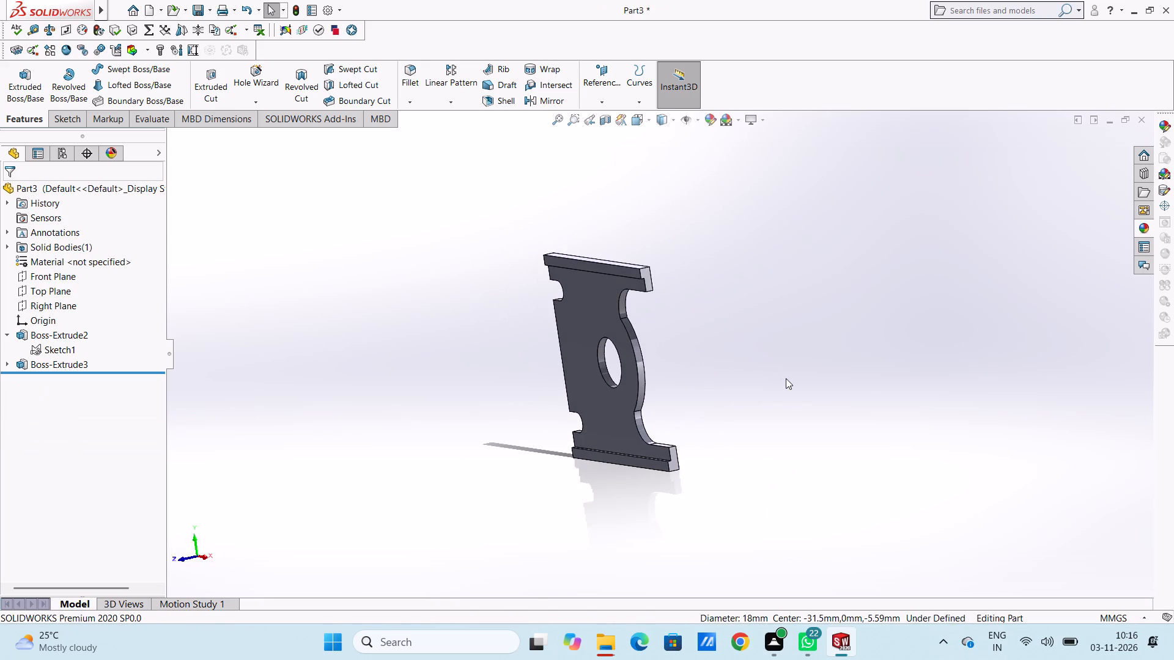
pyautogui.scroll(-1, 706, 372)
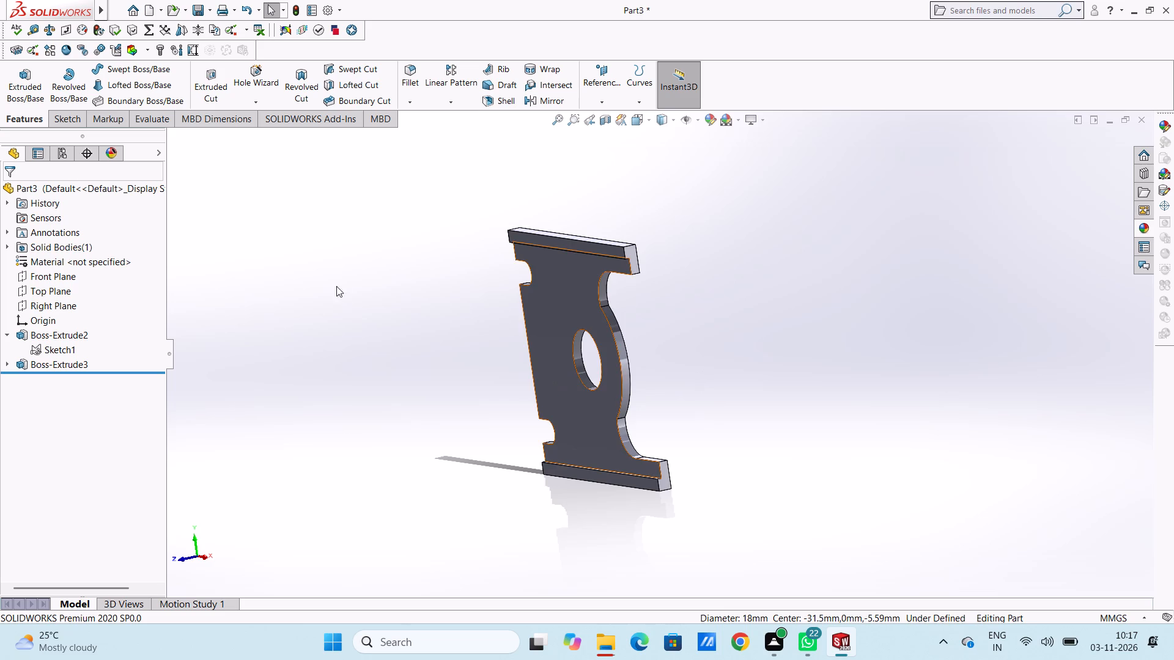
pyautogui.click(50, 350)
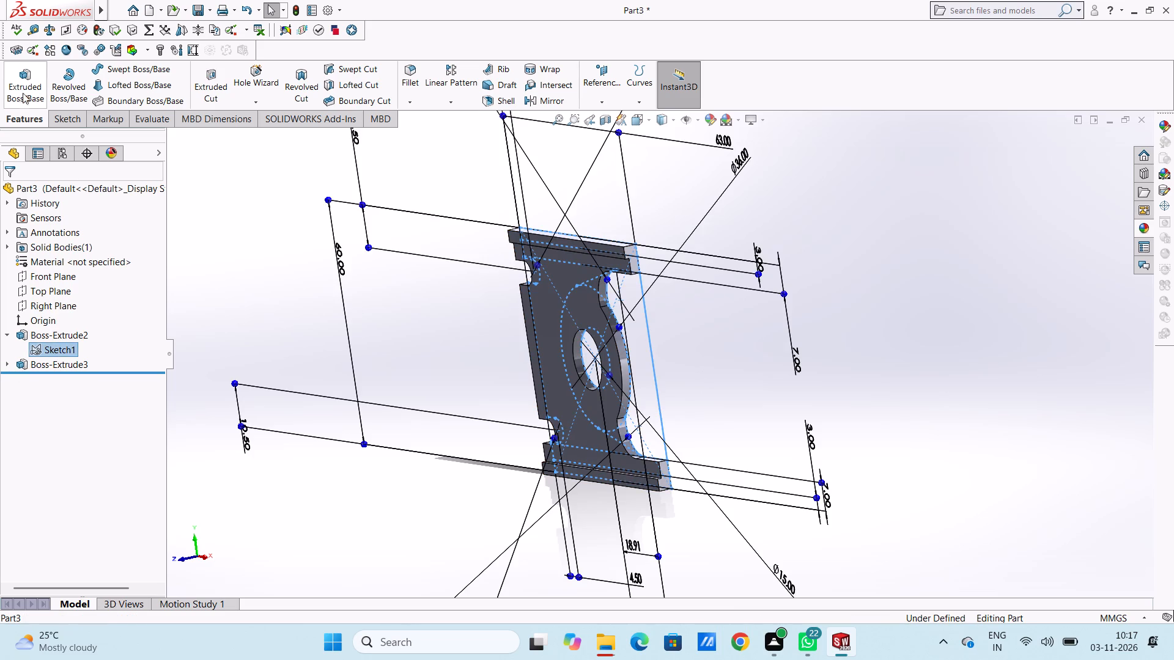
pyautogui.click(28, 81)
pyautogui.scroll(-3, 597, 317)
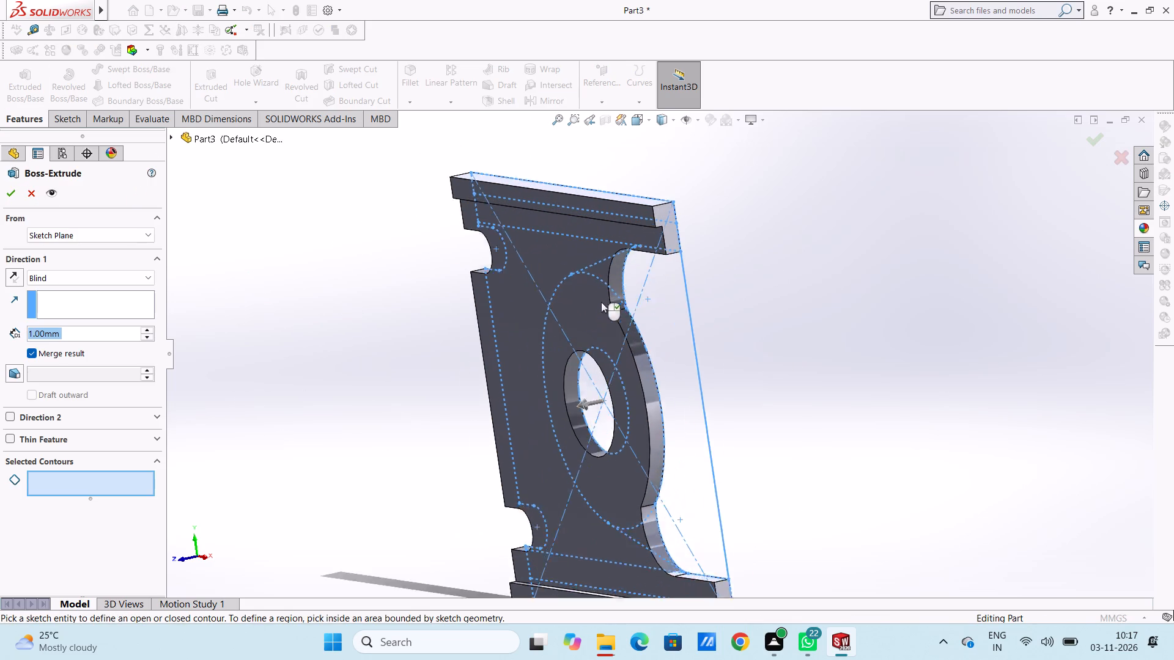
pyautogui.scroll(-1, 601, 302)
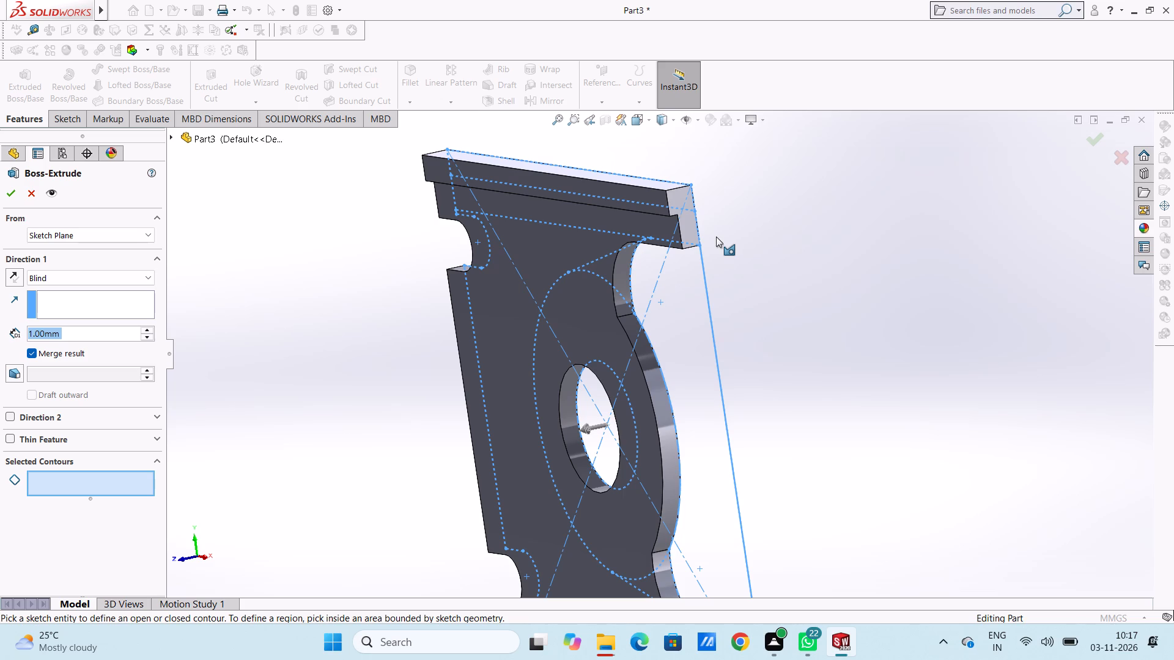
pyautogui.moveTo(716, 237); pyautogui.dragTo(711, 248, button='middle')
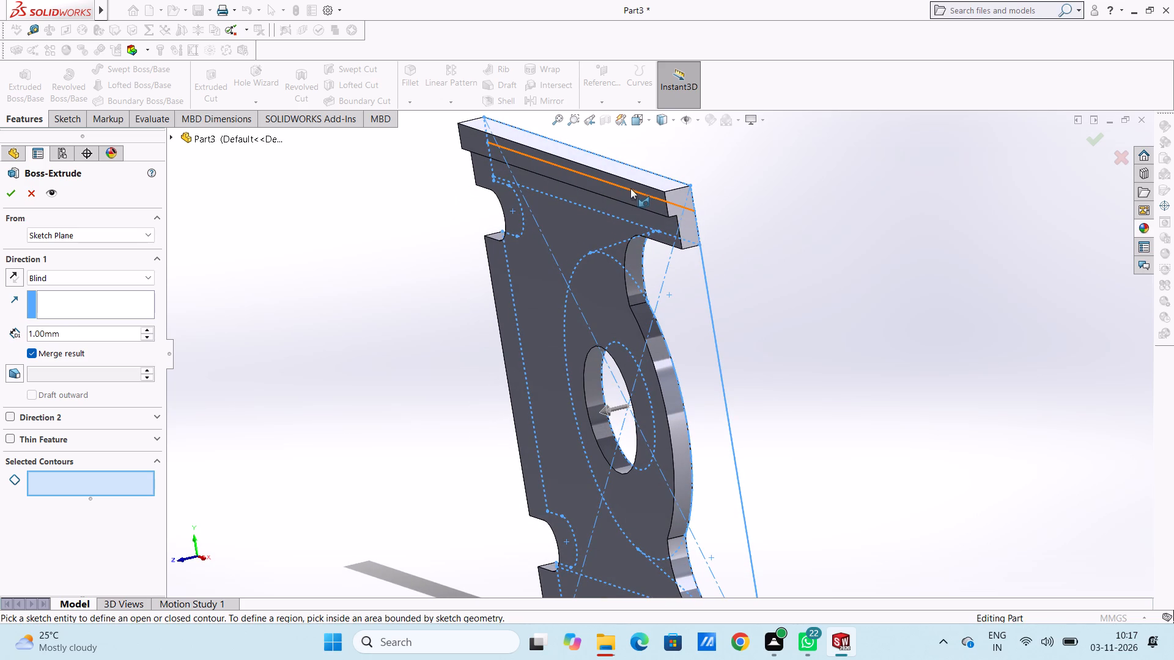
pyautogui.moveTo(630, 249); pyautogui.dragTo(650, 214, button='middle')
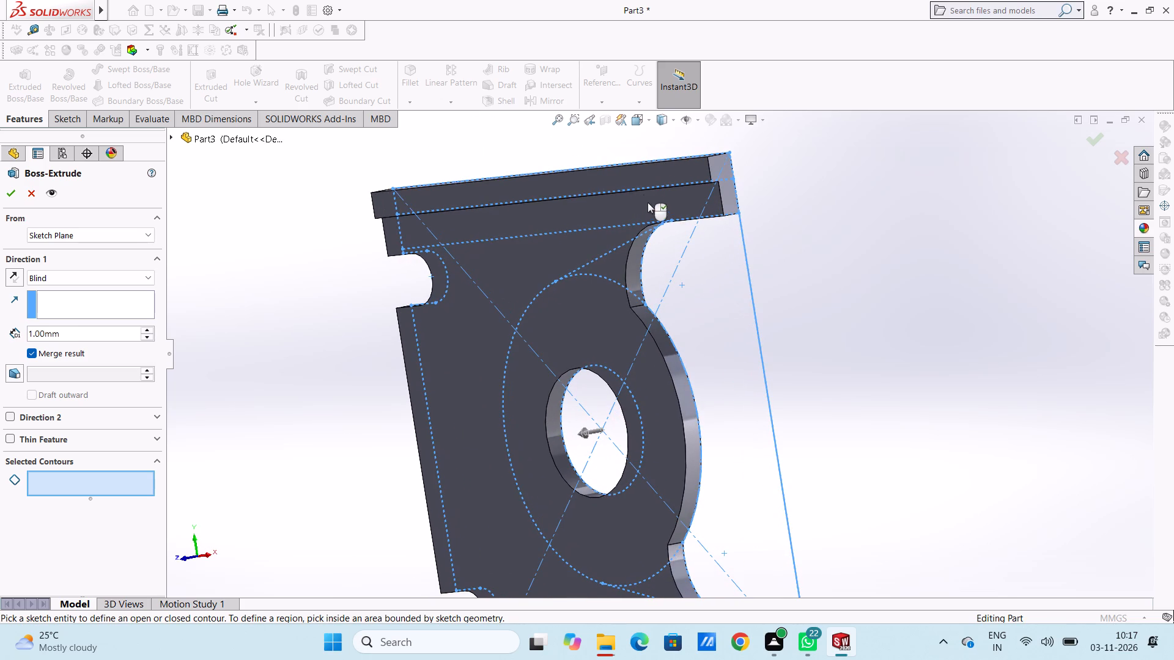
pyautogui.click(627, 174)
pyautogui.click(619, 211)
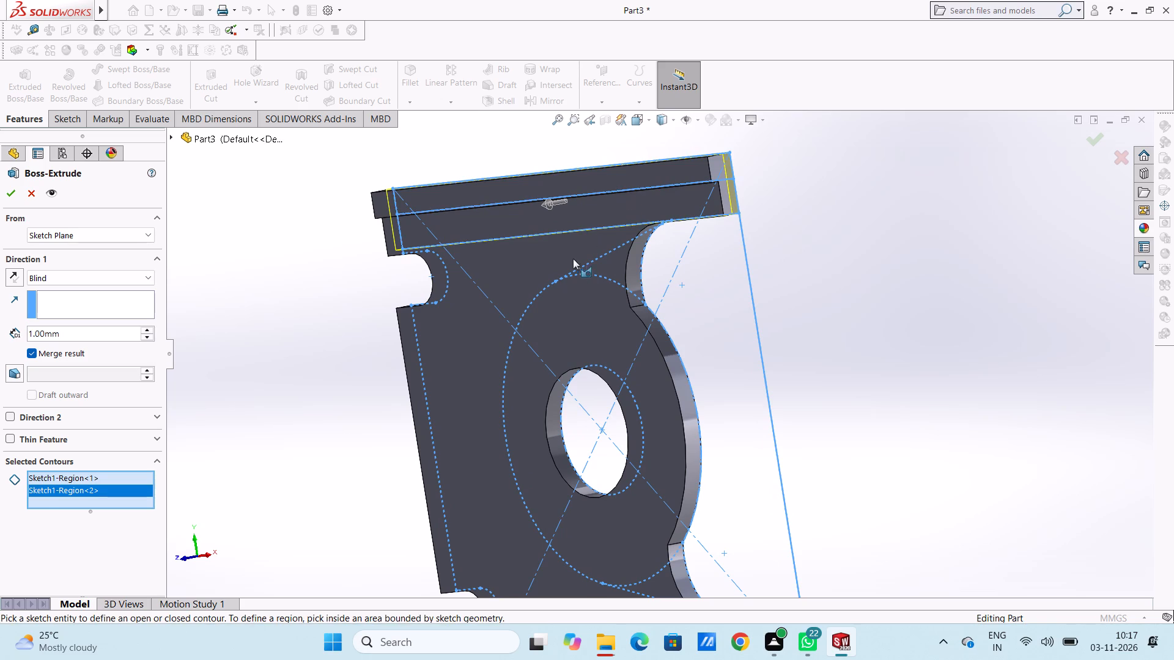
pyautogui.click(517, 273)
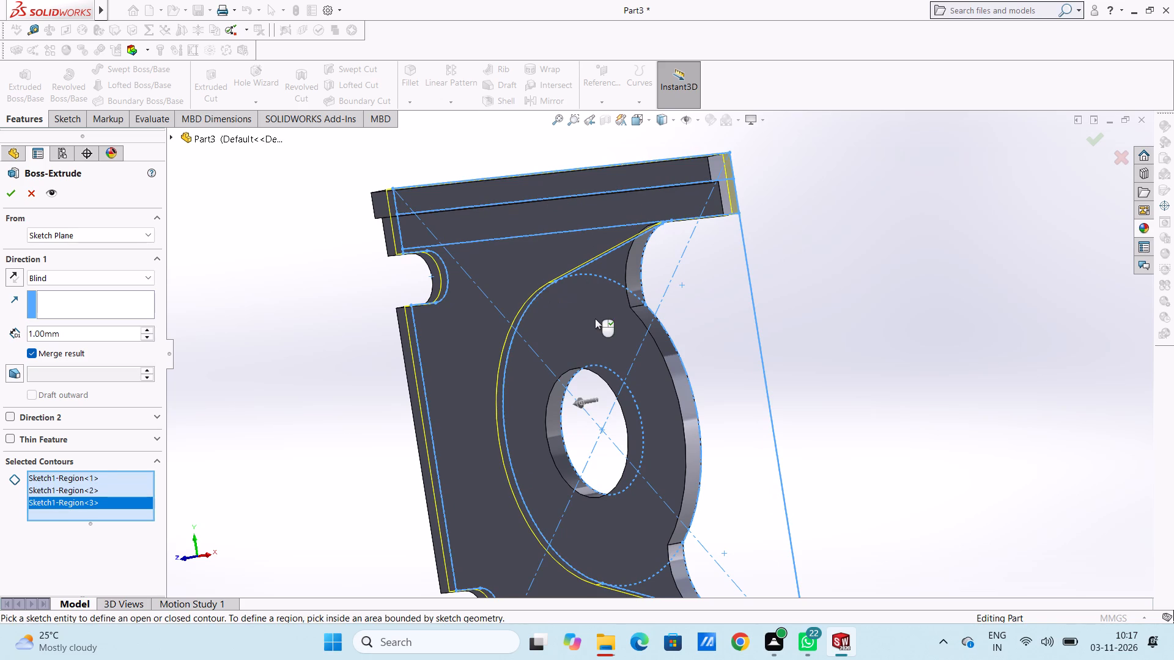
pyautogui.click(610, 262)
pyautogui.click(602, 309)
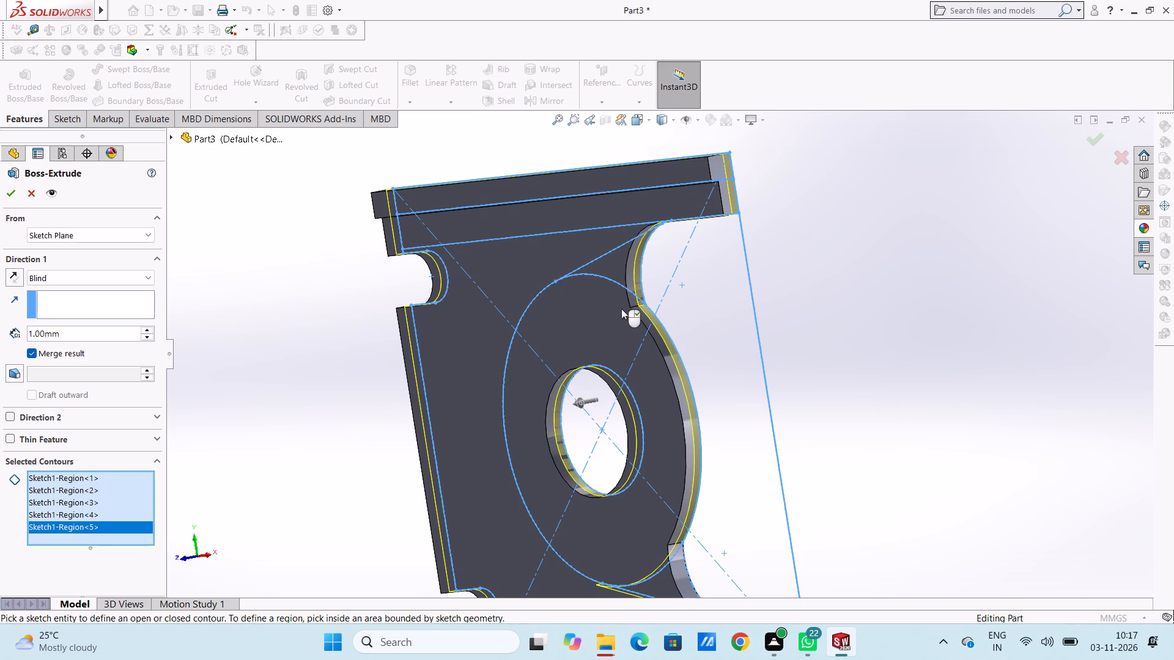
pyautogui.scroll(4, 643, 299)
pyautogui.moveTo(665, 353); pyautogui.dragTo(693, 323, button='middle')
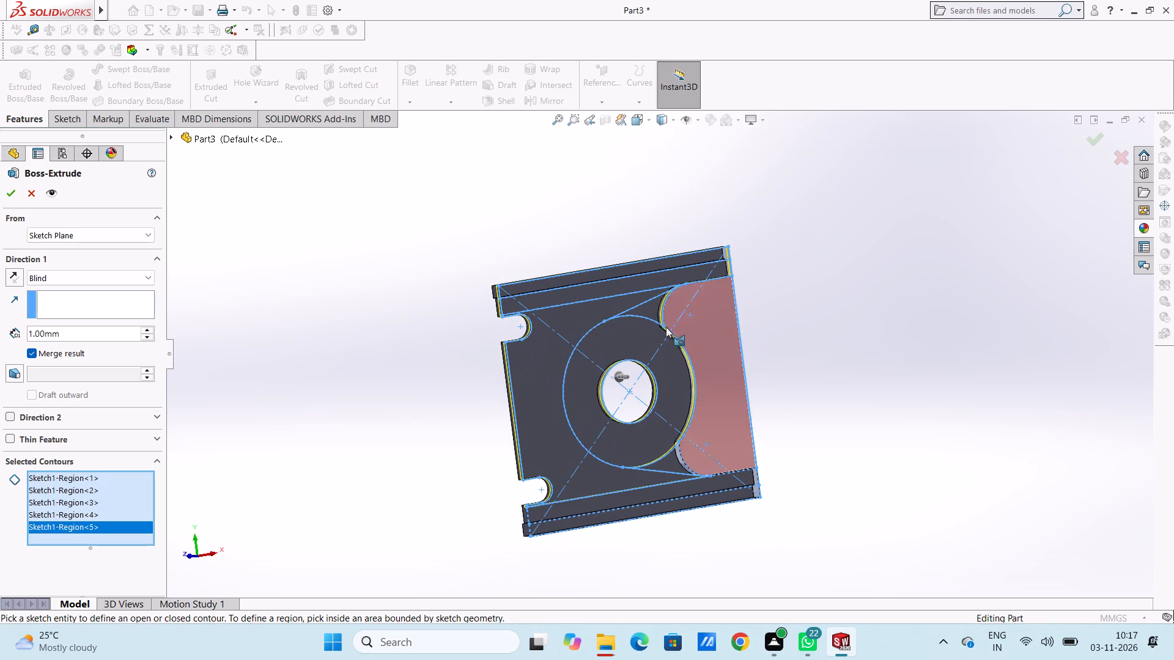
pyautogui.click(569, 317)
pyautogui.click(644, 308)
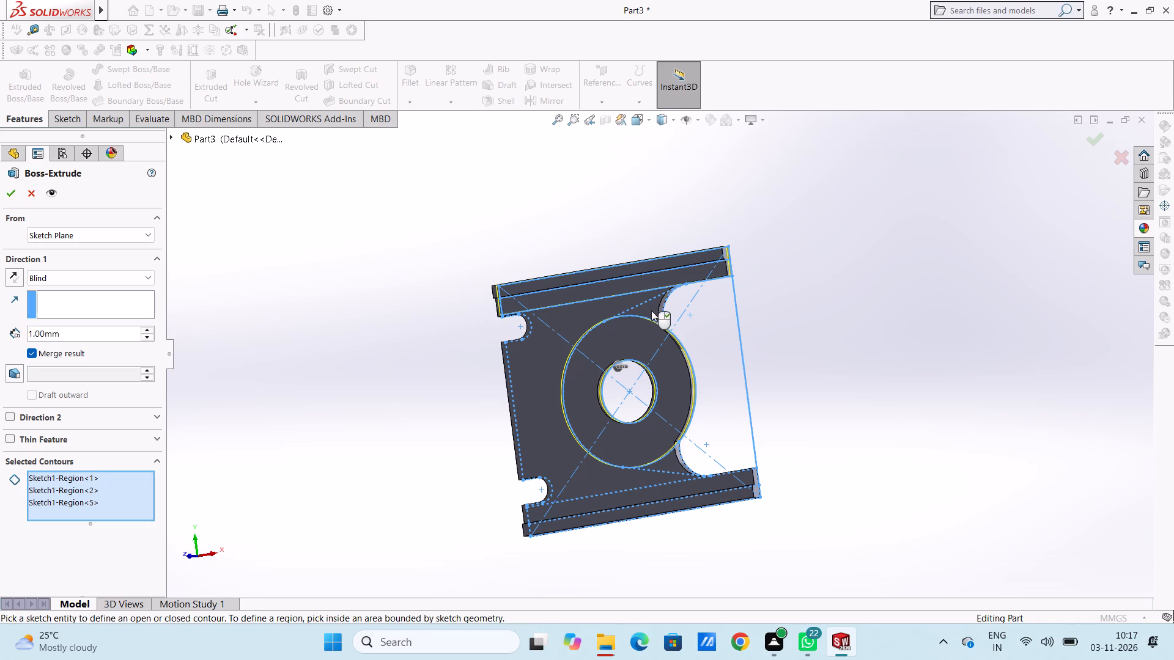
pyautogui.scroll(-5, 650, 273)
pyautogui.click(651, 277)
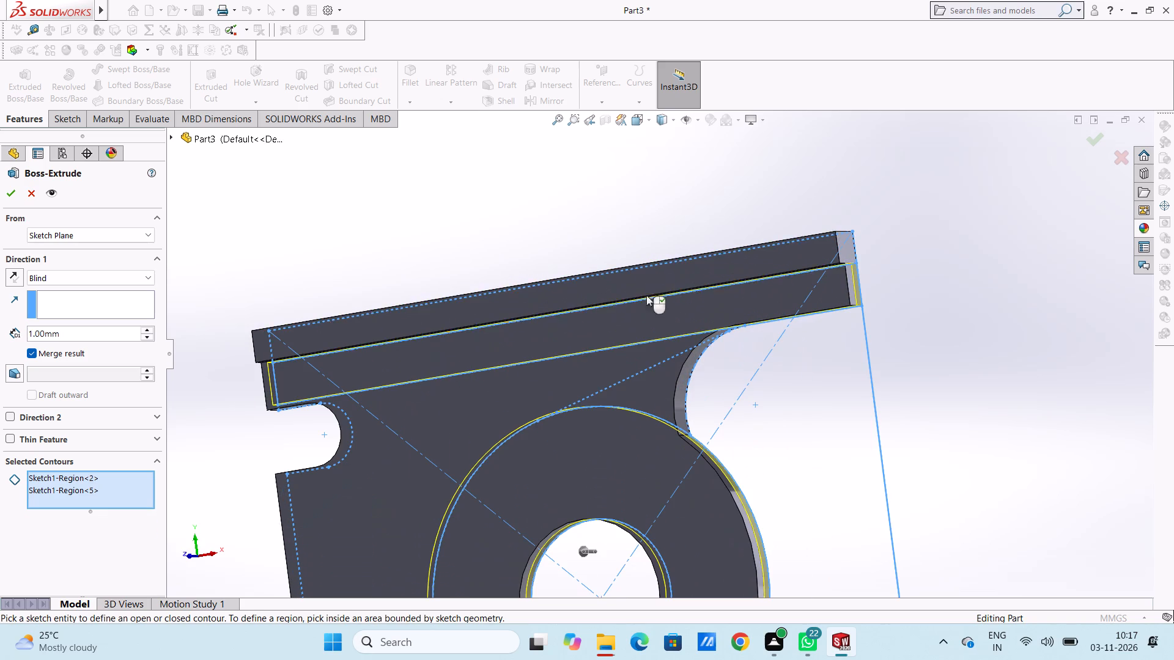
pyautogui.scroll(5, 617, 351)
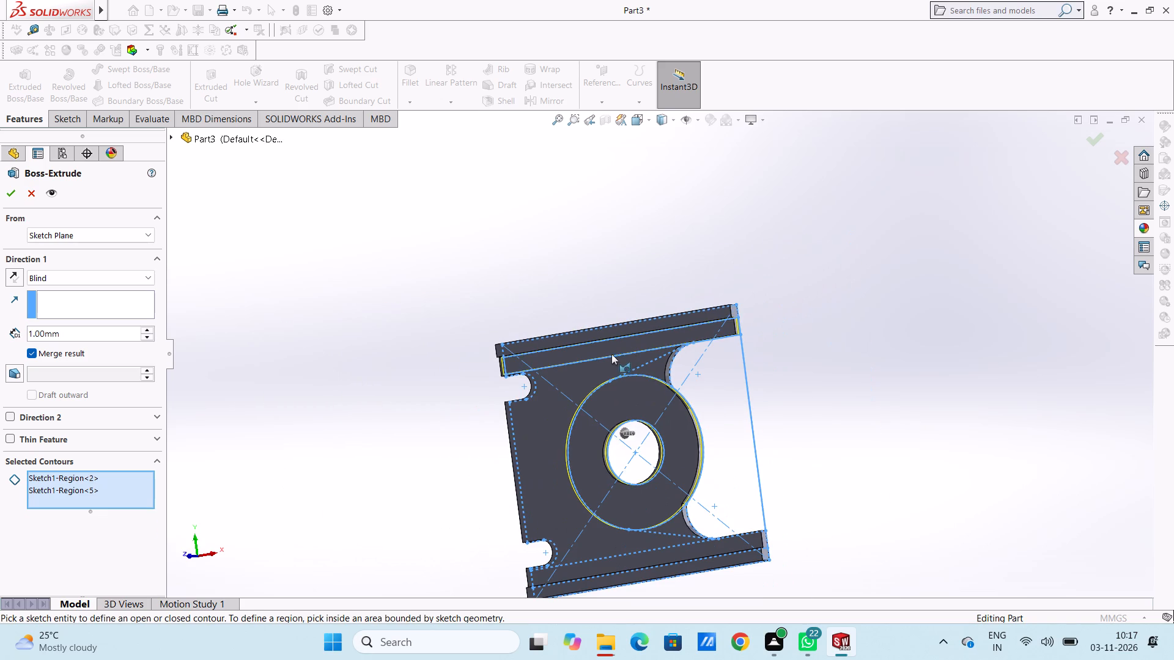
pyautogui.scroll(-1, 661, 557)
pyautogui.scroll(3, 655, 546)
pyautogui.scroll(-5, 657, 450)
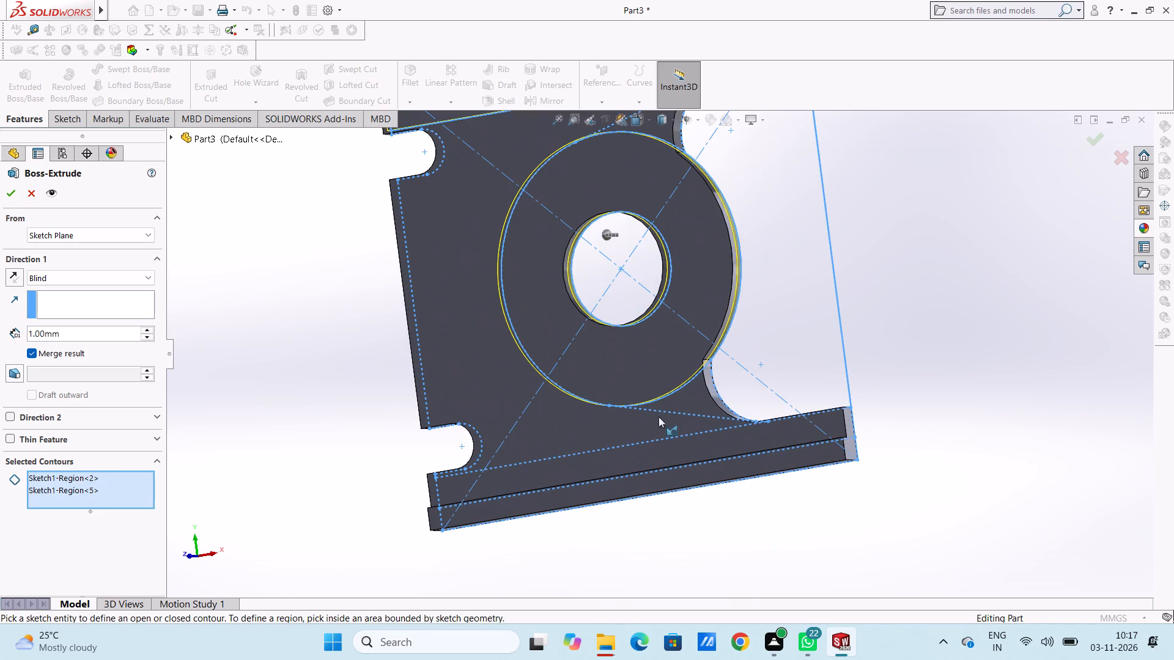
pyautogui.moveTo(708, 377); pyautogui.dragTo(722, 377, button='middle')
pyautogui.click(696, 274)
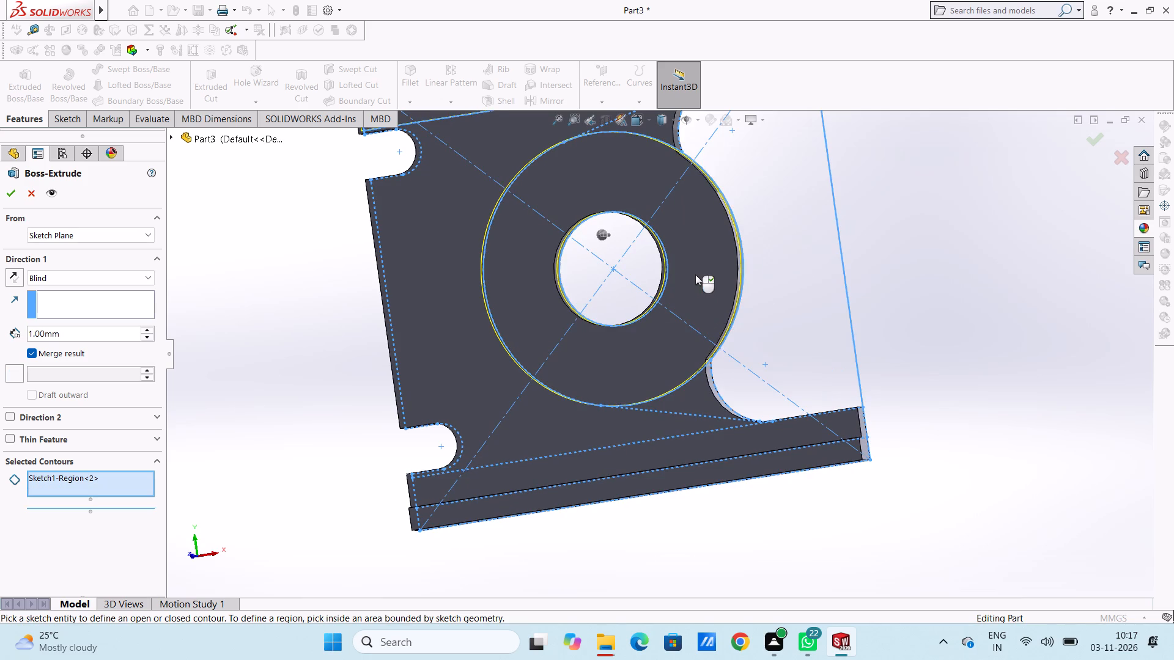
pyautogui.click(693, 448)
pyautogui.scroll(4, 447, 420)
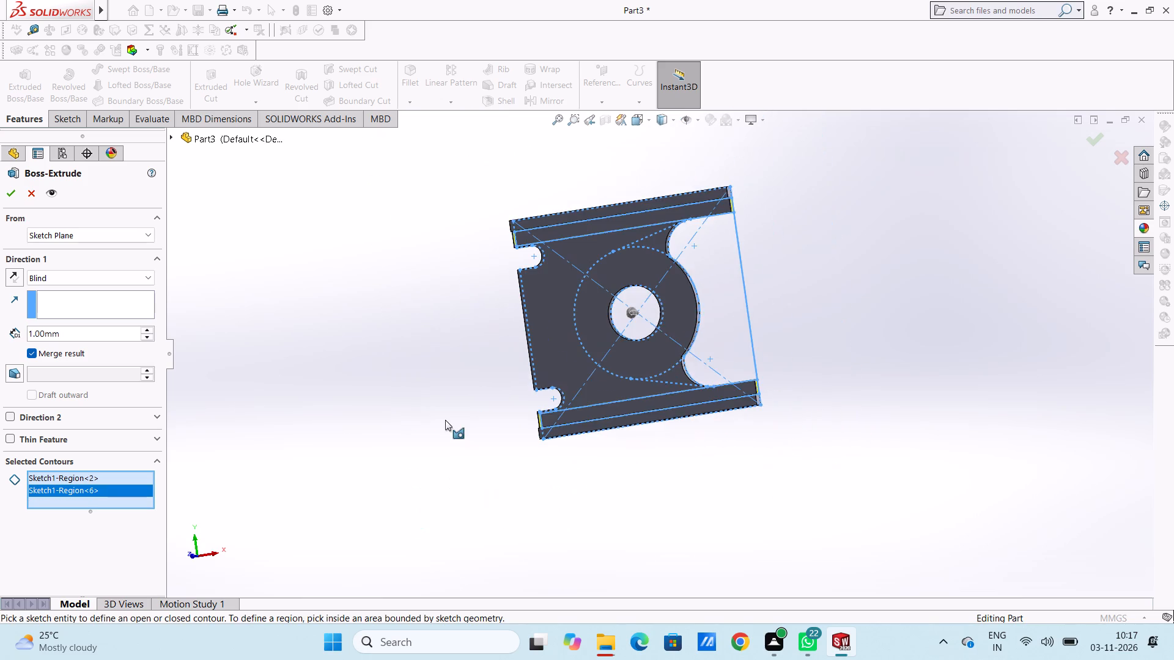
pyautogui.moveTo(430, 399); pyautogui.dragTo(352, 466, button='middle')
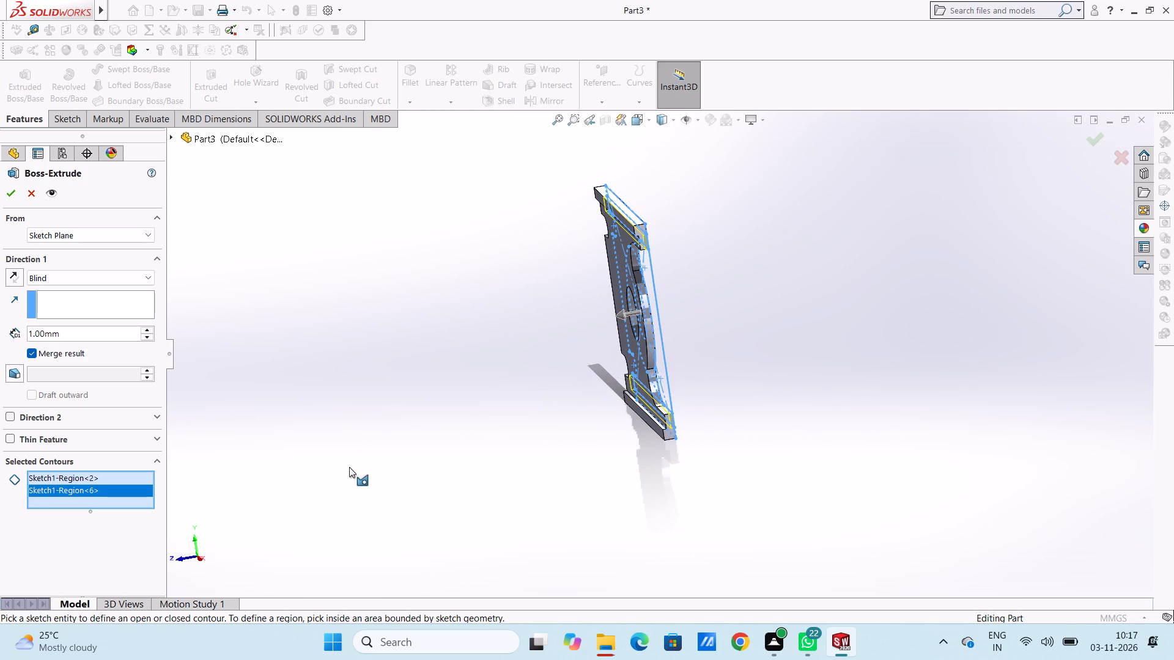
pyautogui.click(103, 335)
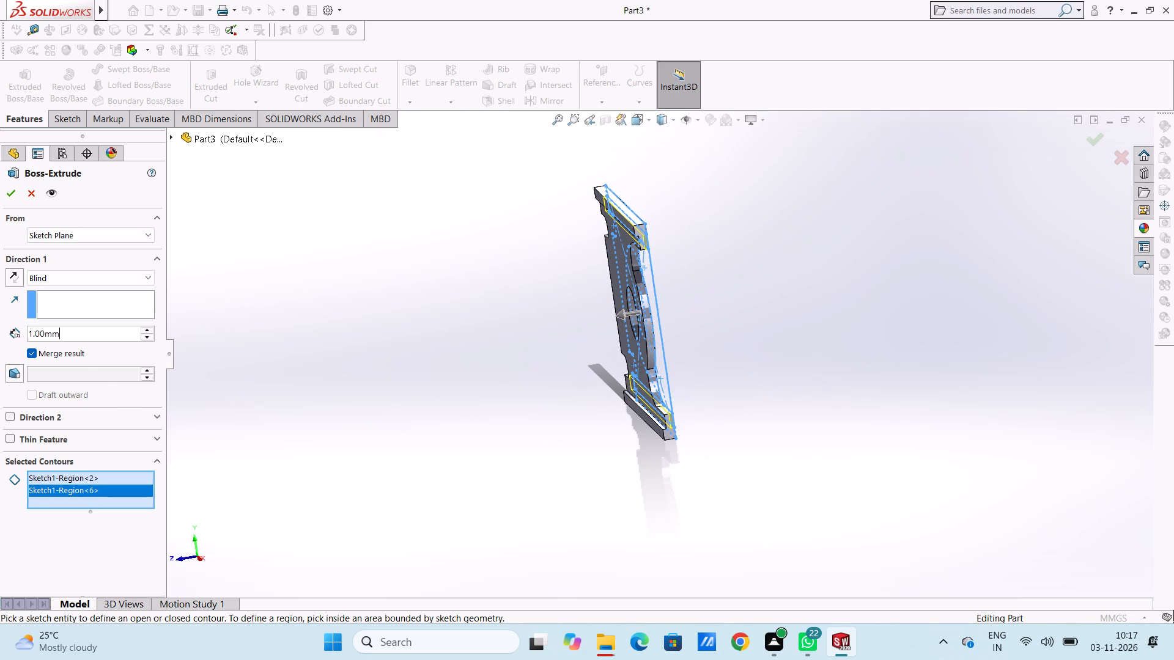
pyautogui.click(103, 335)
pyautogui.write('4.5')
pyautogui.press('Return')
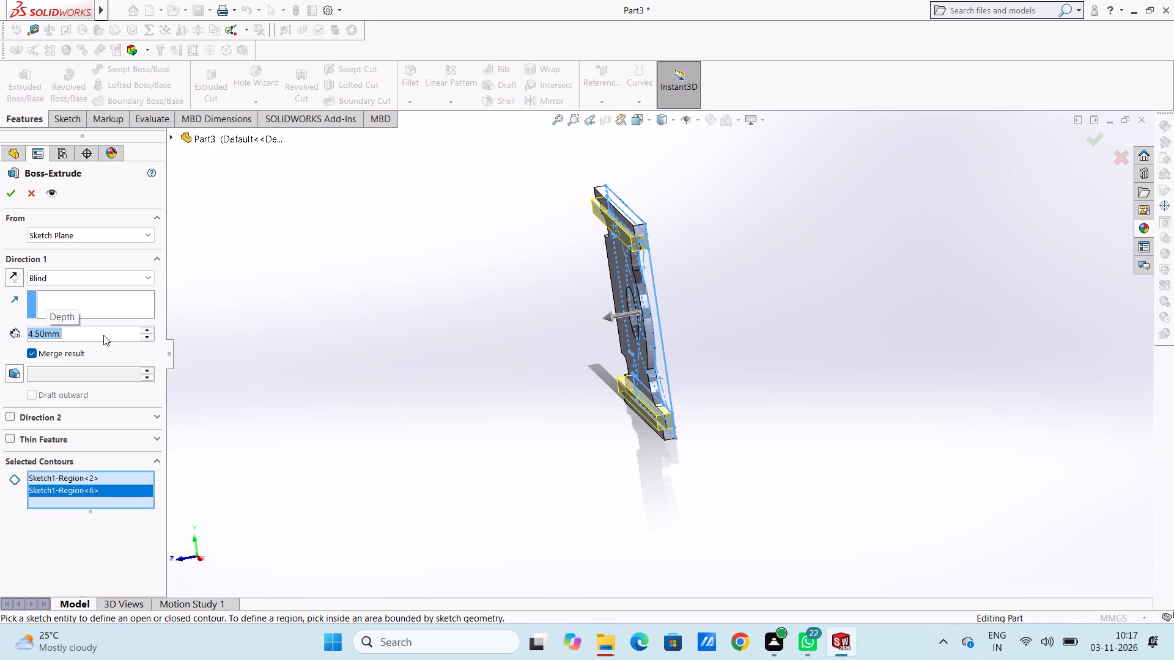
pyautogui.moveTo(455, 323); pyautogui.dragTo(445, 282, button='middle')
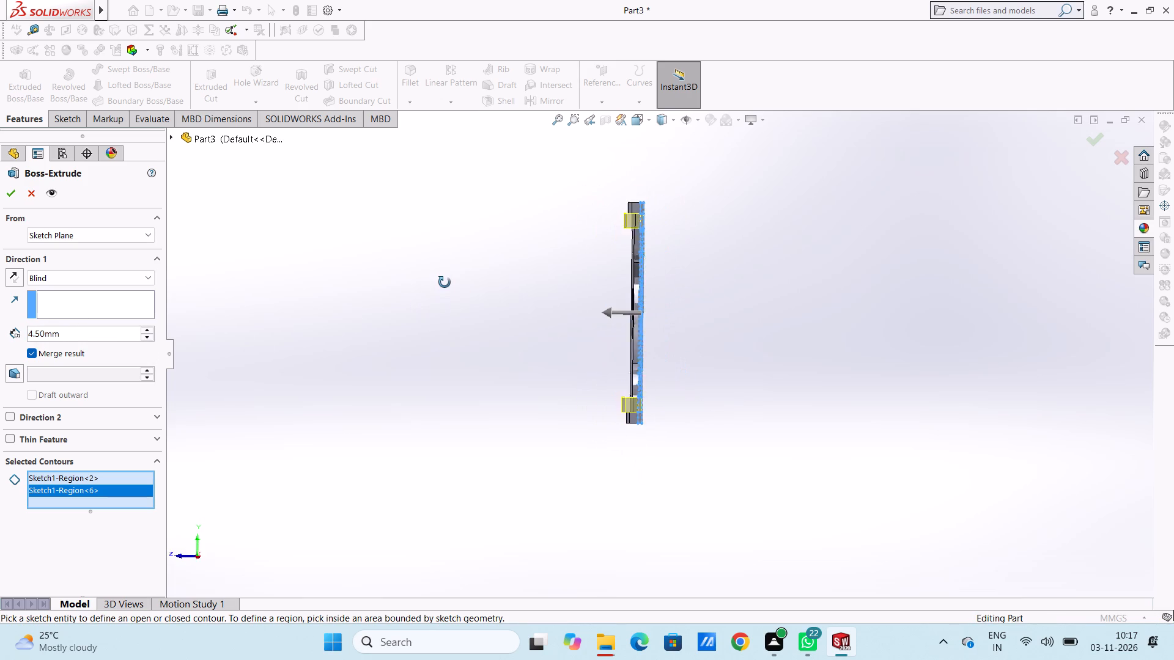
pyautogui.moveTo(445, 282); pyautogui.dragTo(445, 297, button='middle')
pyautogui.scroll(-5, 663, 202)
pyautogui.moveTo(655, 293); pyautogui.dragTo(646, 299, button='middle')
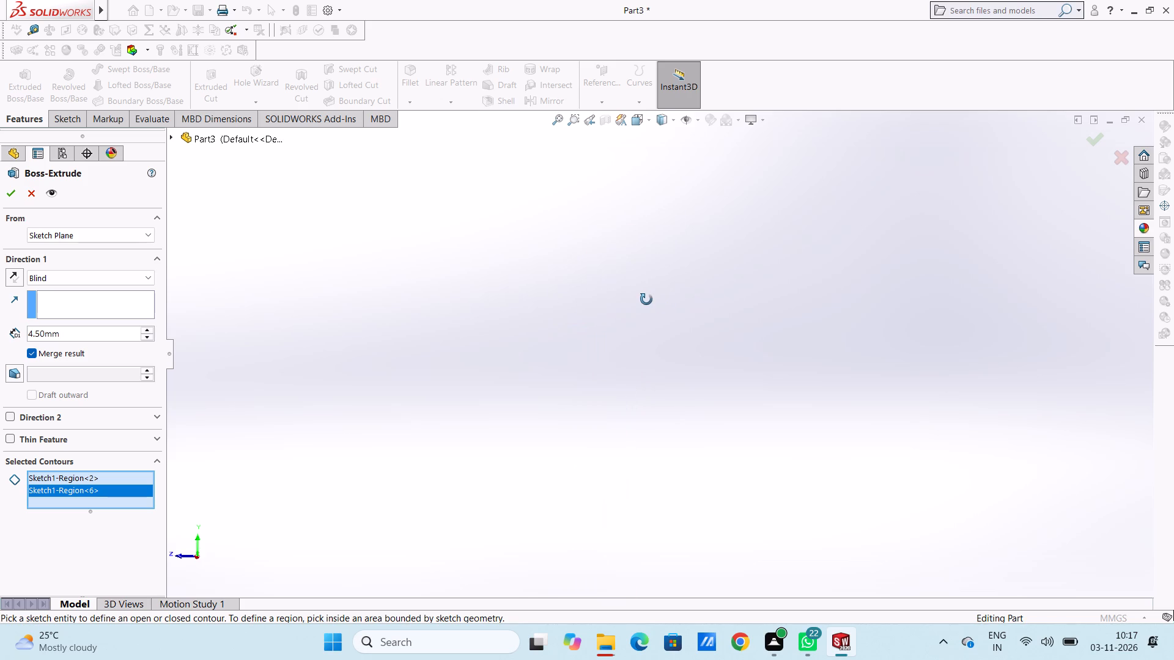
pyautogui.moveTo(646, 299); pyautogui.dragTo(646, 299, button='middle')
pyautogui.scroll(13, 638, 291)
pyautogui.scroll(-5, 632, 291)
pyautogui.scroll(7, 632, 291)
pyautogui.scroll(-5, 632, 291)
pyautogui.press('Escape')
# Undo the extrusion of the outer edge strips, going back to the base plate alone.
pyautogui.hotkey('ctrl', 'z')
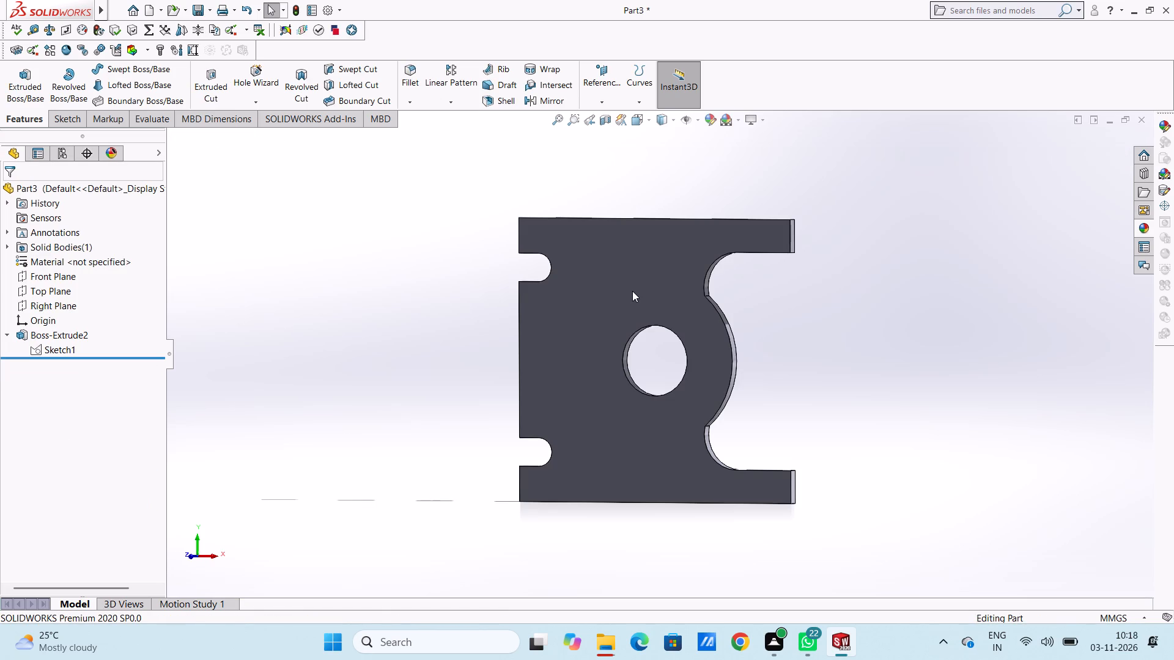
pyautogui.moveTo(441, 322); pyautogui.dragTo(355, 320, button='middle')
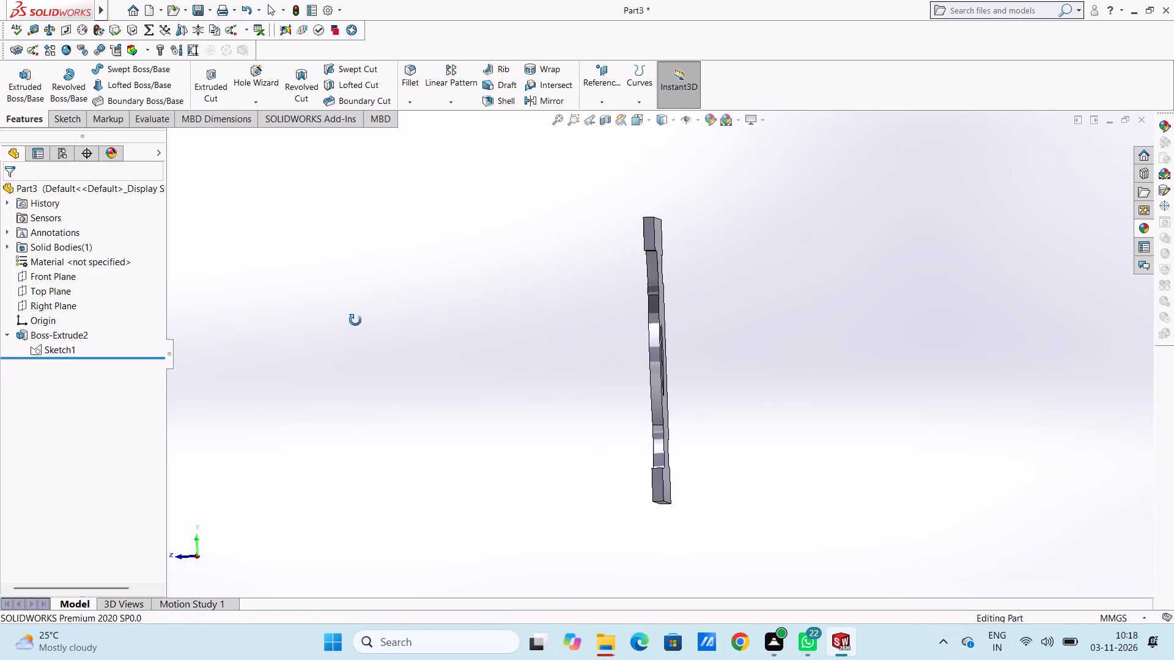
pyautogui.moveTo(355, 320); pyautogui.dragTo(355, 319, button='middle')
pyautogui.middleClick(479, 381)
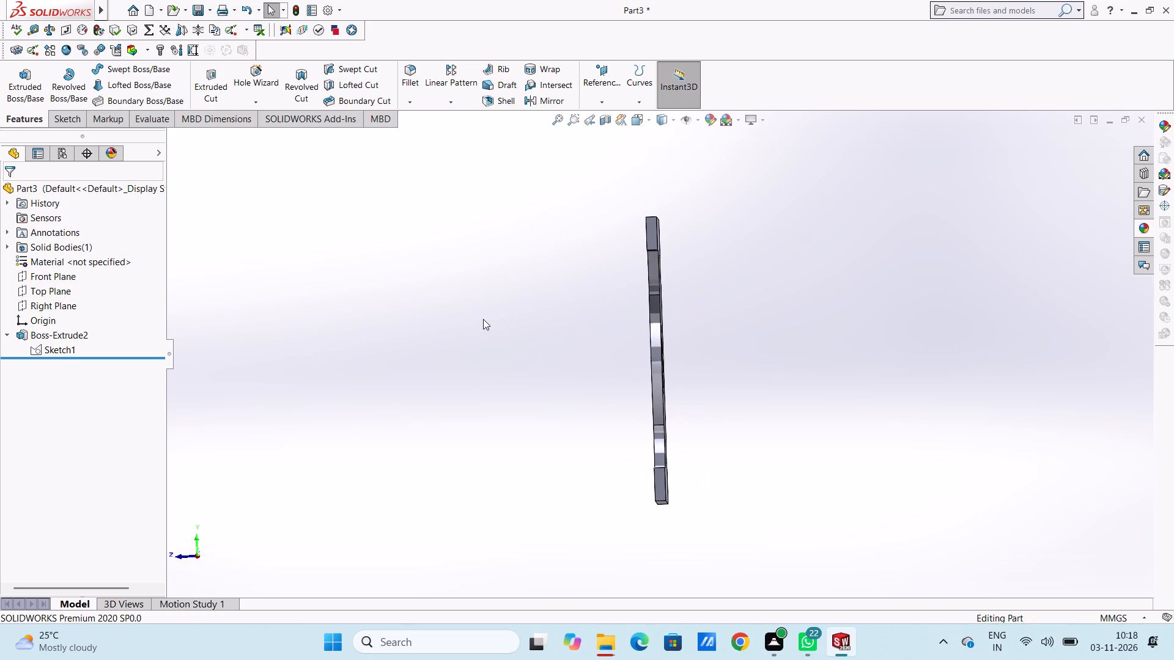
pyautogui.hotkey('ctrl', '3')
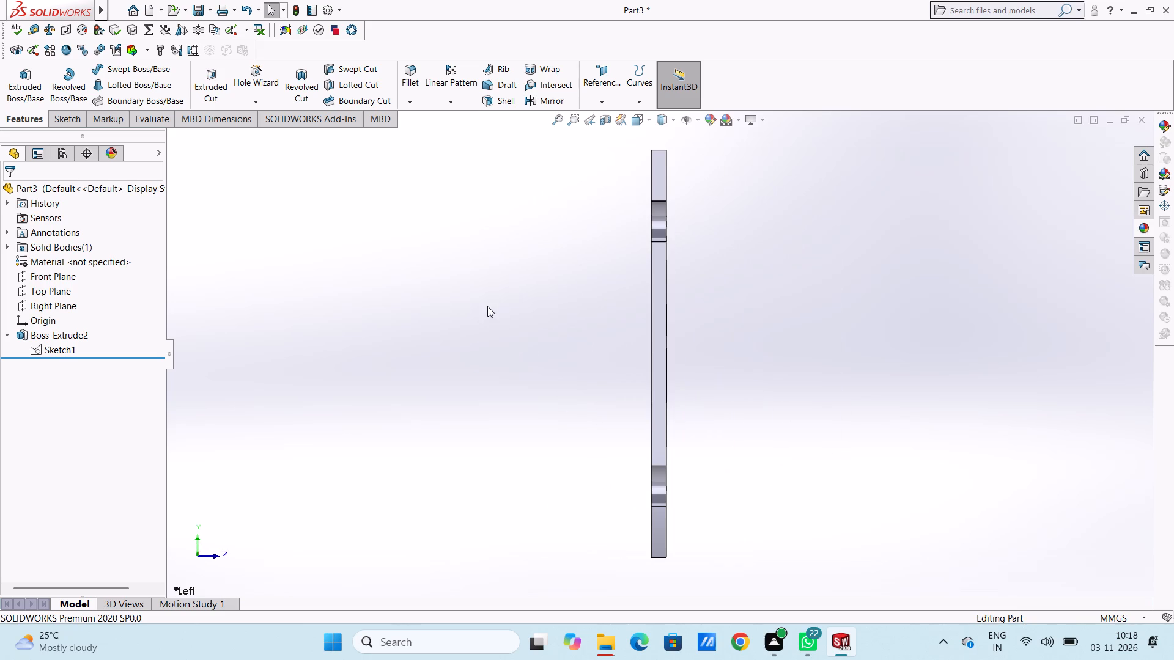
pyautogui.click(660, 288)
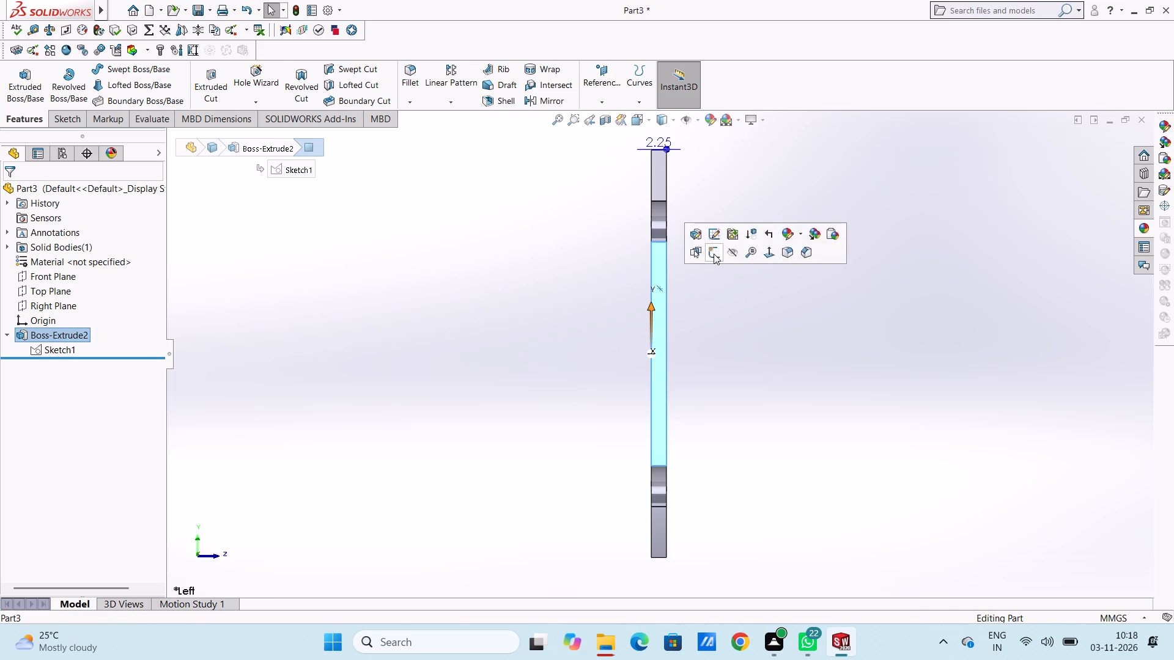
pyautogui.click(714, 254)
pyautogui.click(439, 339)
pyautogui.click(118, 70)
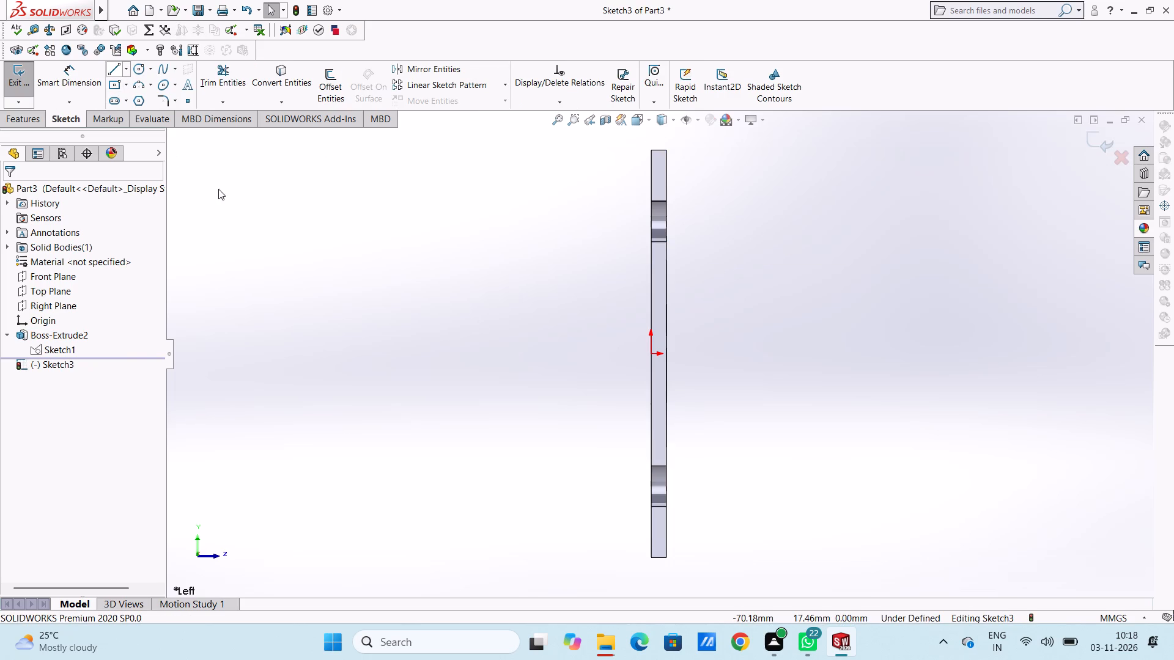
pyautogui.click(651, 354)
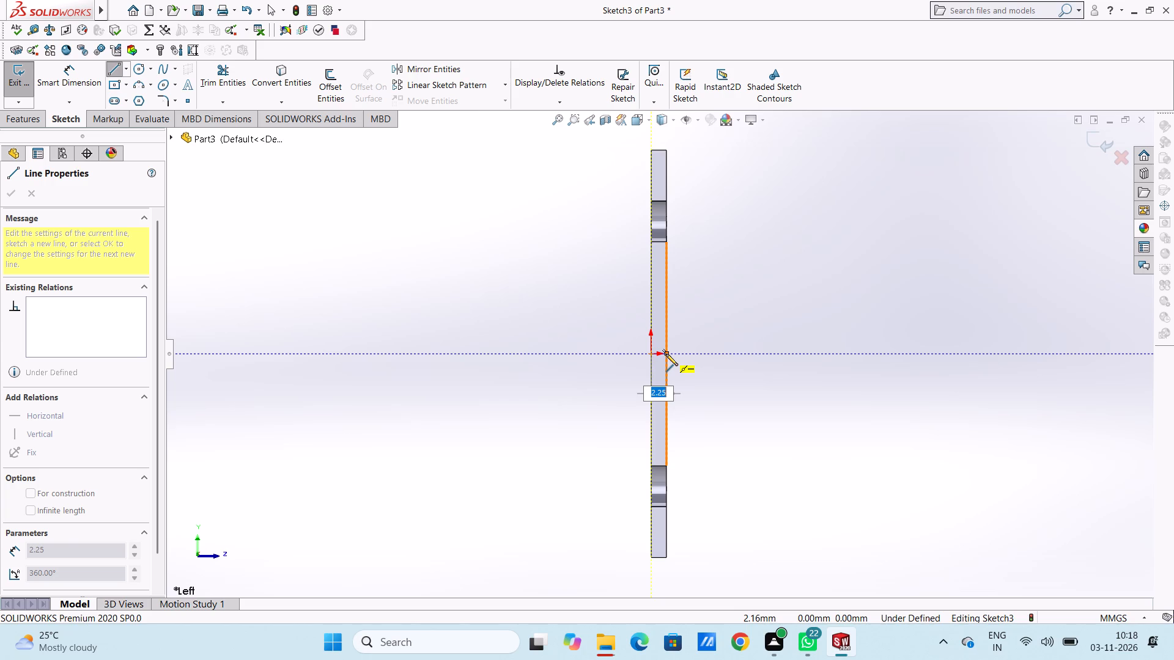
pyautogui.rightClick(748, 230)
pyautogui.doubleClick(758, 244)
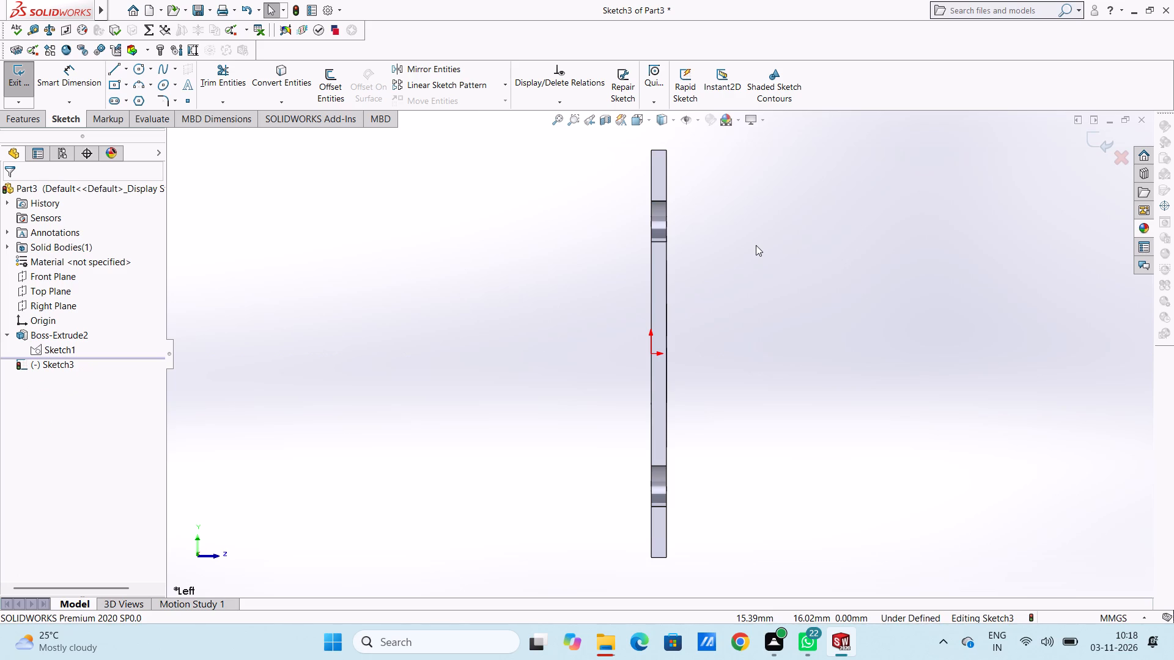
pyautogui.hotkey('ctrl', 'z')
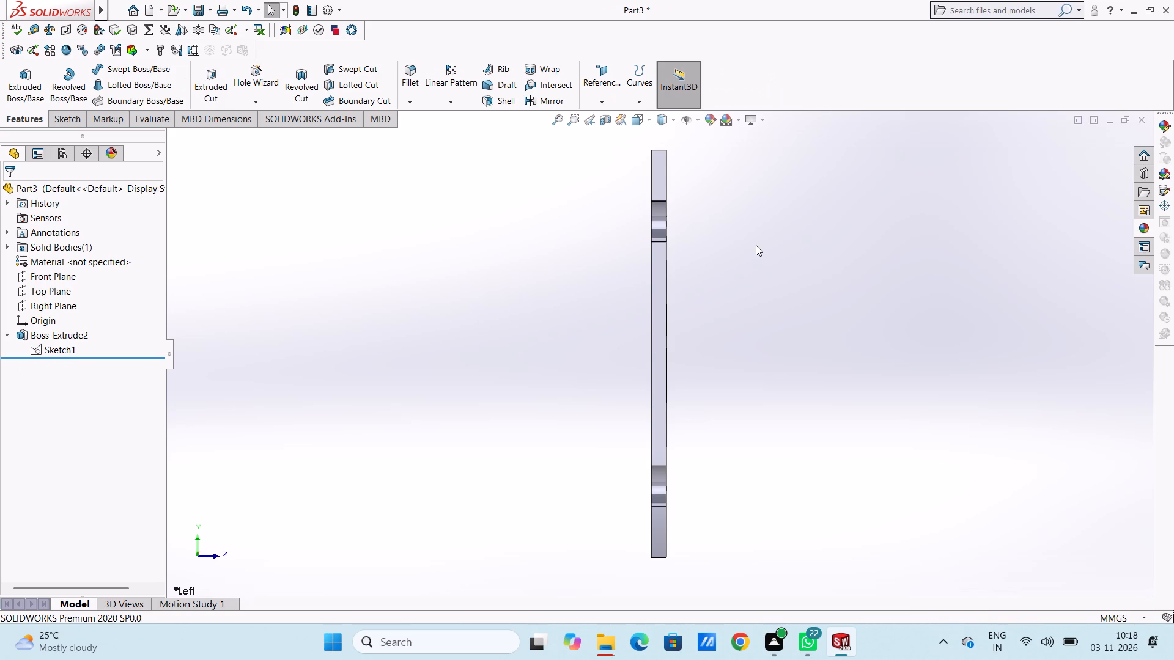
# Examine the base plate from the front and from several oblique angles.
pyautogui.hotkey('ctrl', '1')
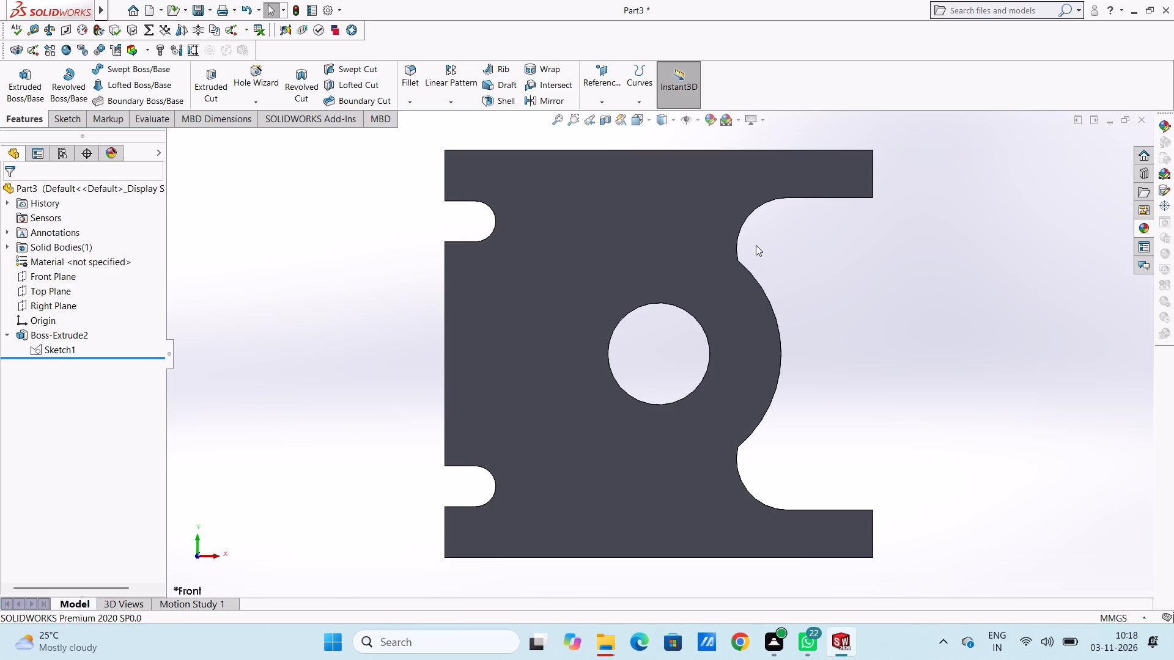
pyautogui.scroll(2, 753, 265)
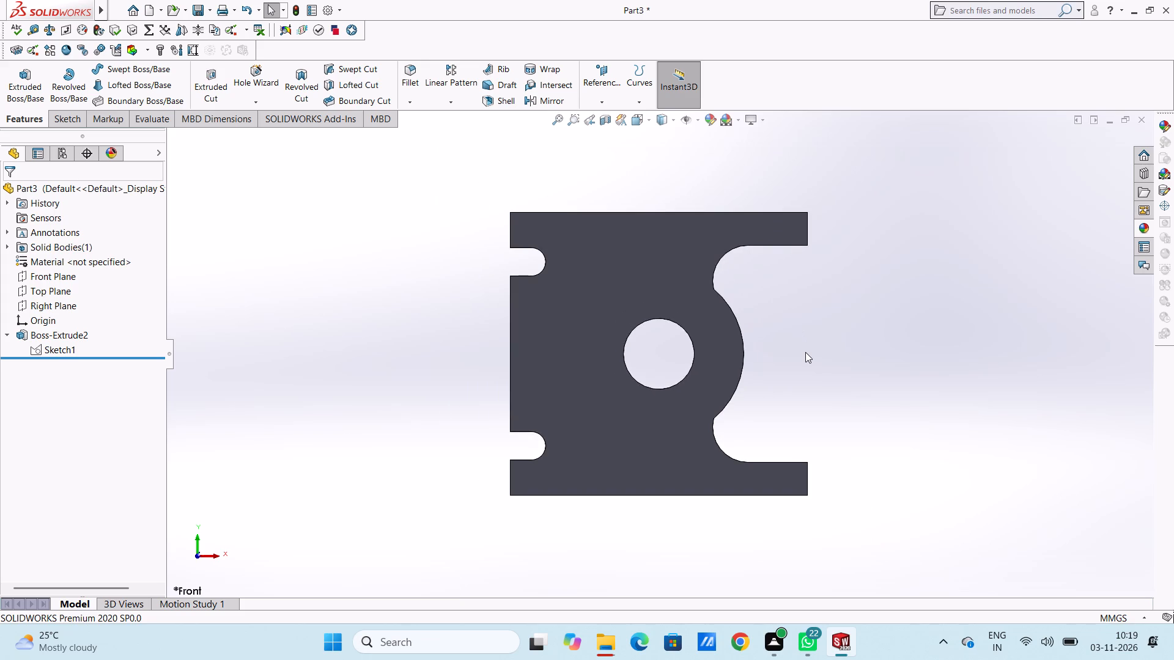
pyautogui.moveTo(780, 354); pyautogui.dragTo(759, 354, button='middle')
pyautogui.moveTo(759, 354); pyautogui.dragTo(771, 351, button='middle')
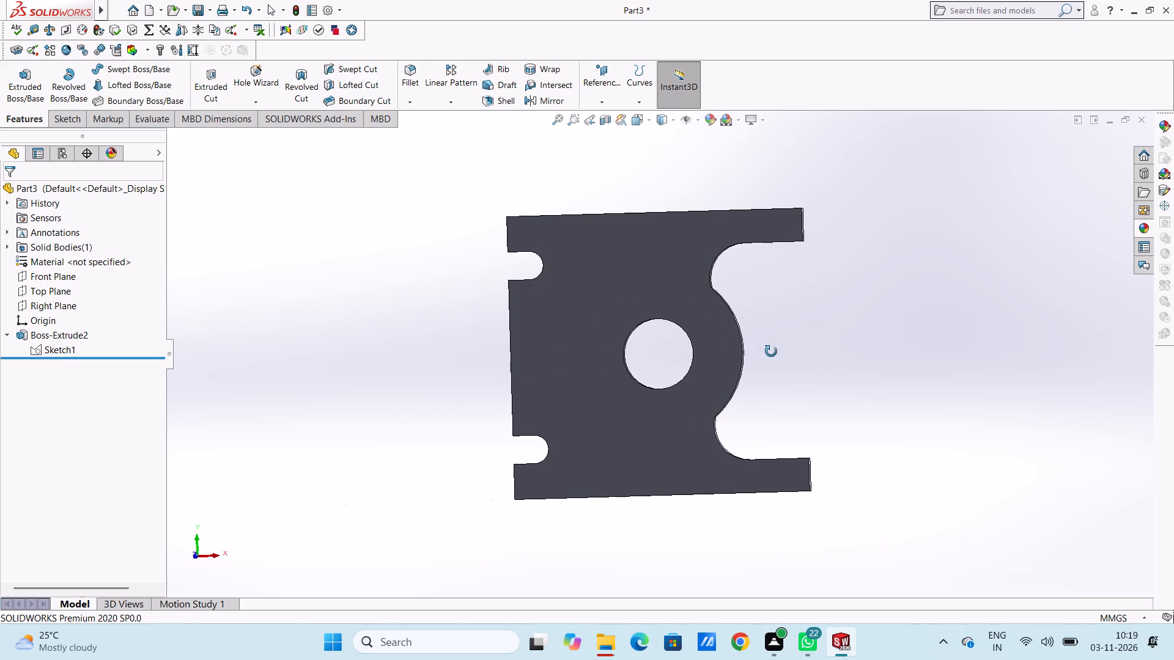
pyautogui.moveTo(771, 351); pyautogui.dragTo(777, 352, button='middle')
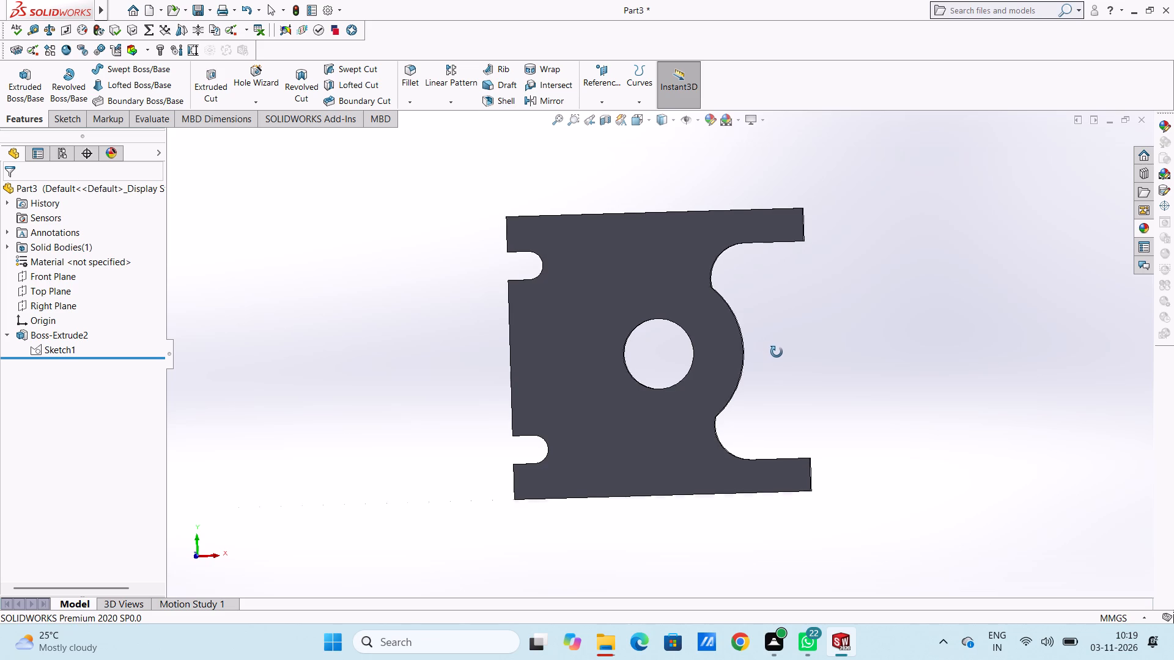
pyautogui.moveTo(777, 352); pyautogui.dragTo(756, 349, button='middle')
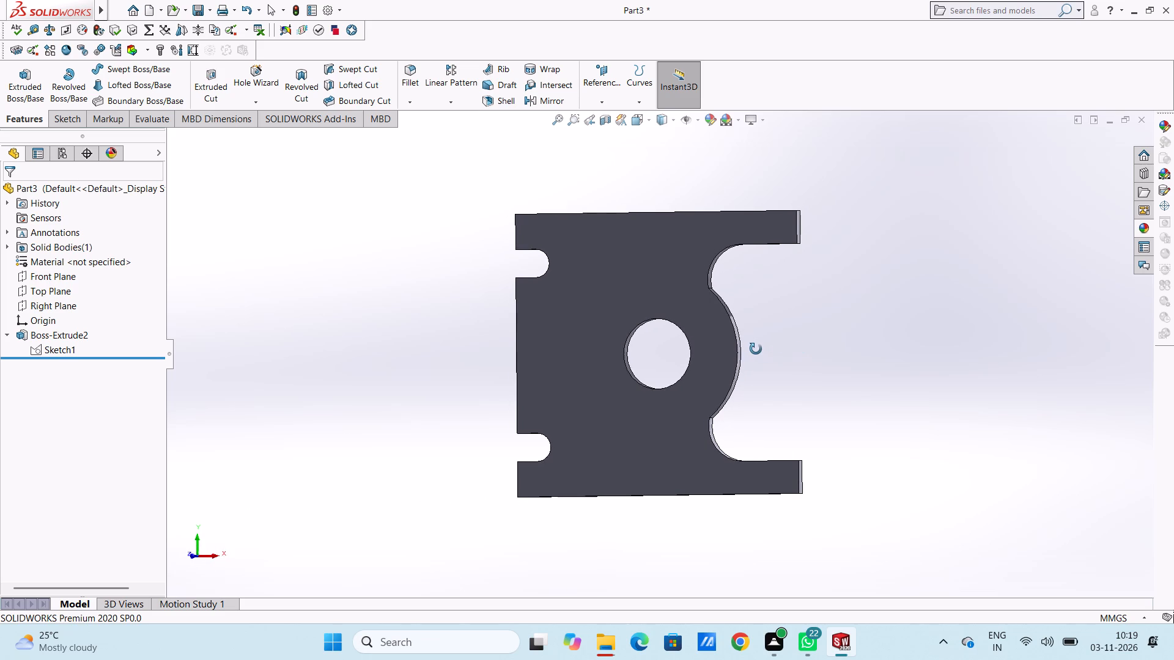
pyautogui.moveTo(756, 349); pyautogui.dragTo(692, 361, button='middle')
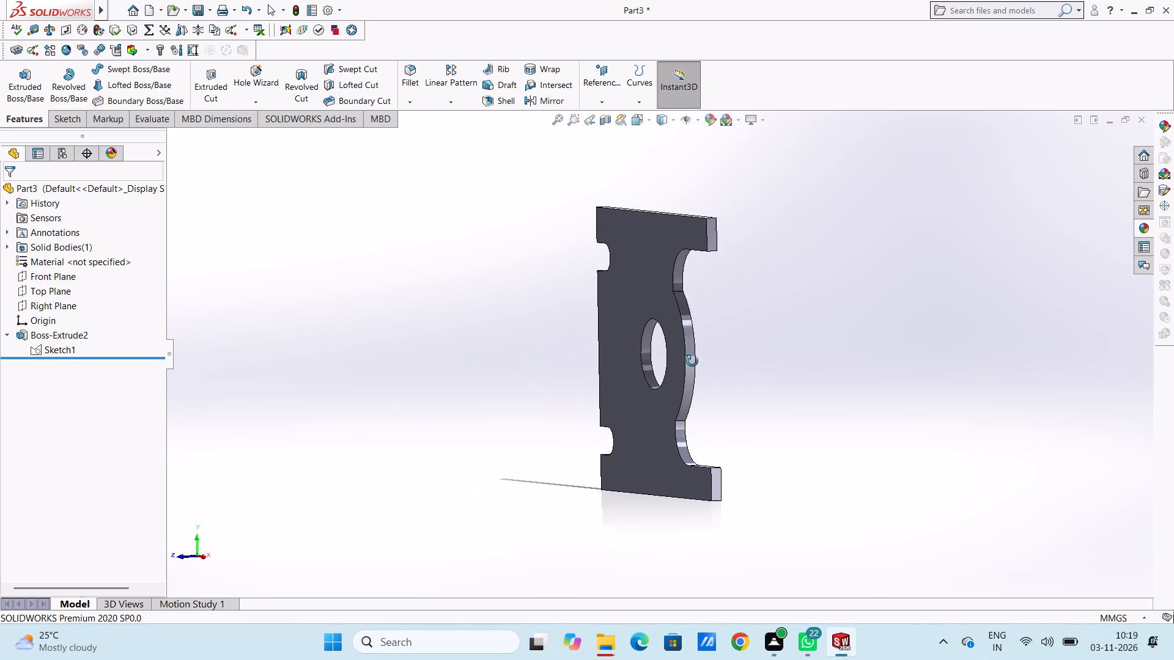
pyautogui.moveTo(692, 361); pyautogui.dragTo(711, 350, button='middle')
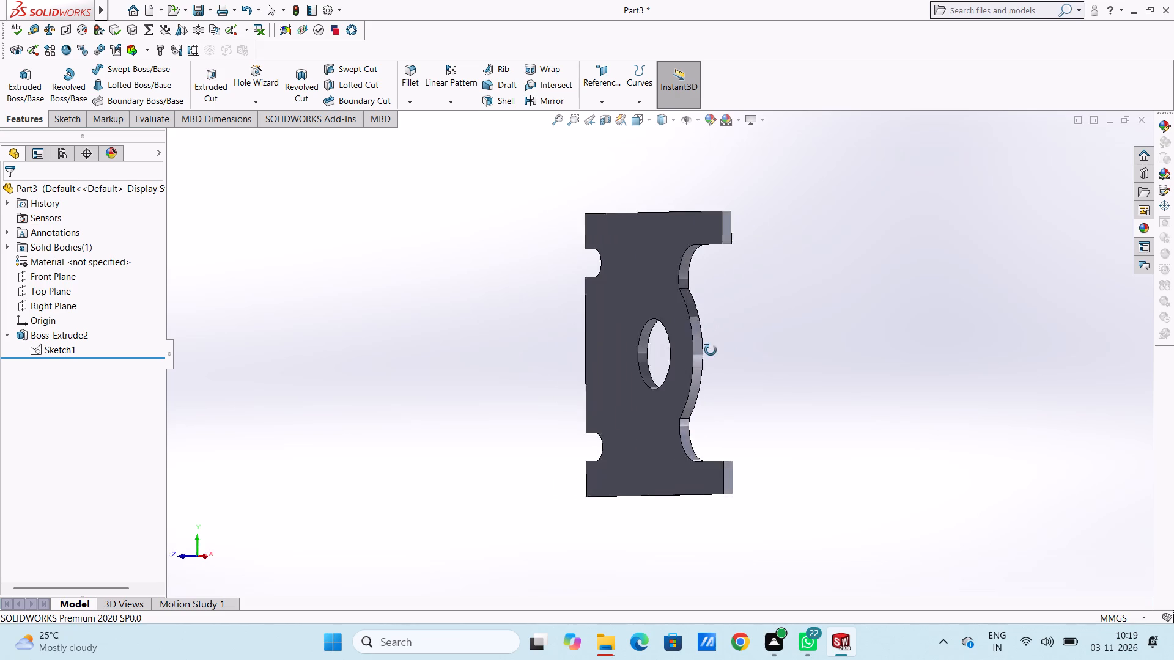
pyautogui.moveTo(711, 350); pyautogui.dragTo(722, 361, button='middle')
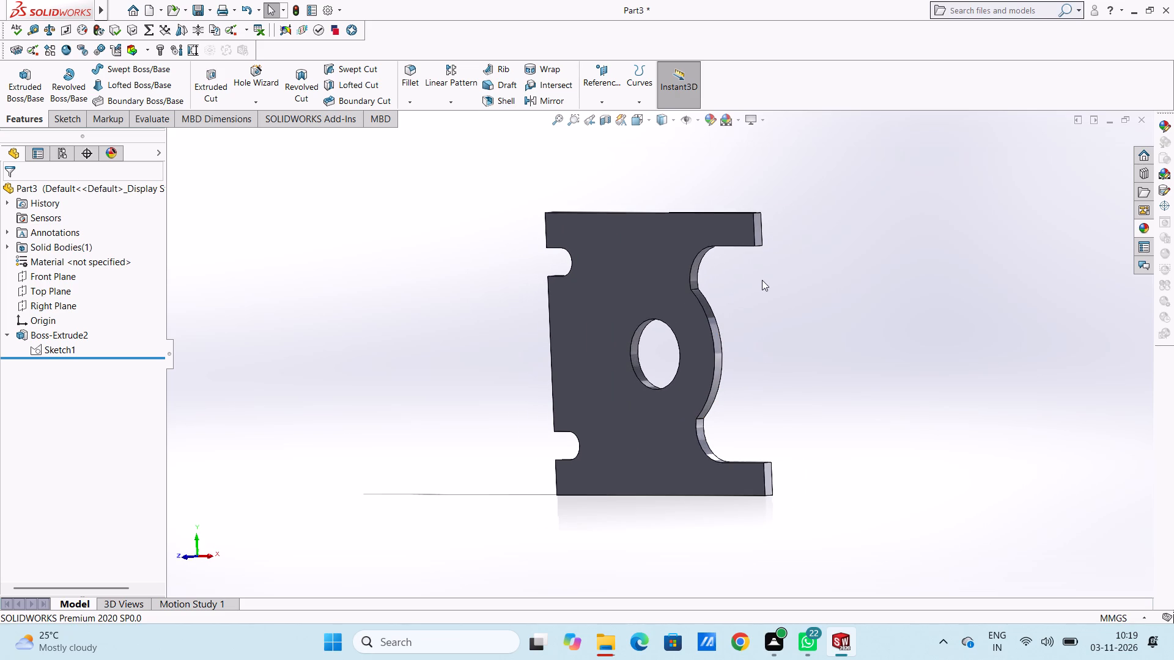
# Extrude the two outermost edge strip regions of Sketch1, along the plate's upper and lower edges, by 4.5 mm, merged with the base plate.
pyautogui.scroll(-3, 722, 279)
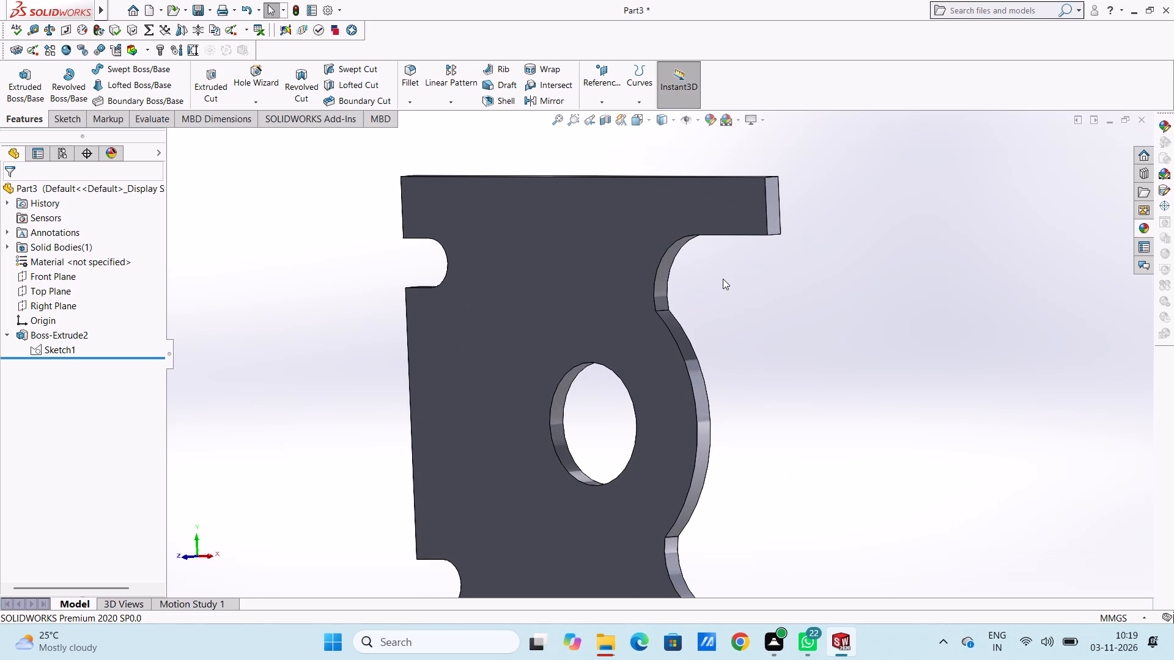
pyautogui.click(59, 347)
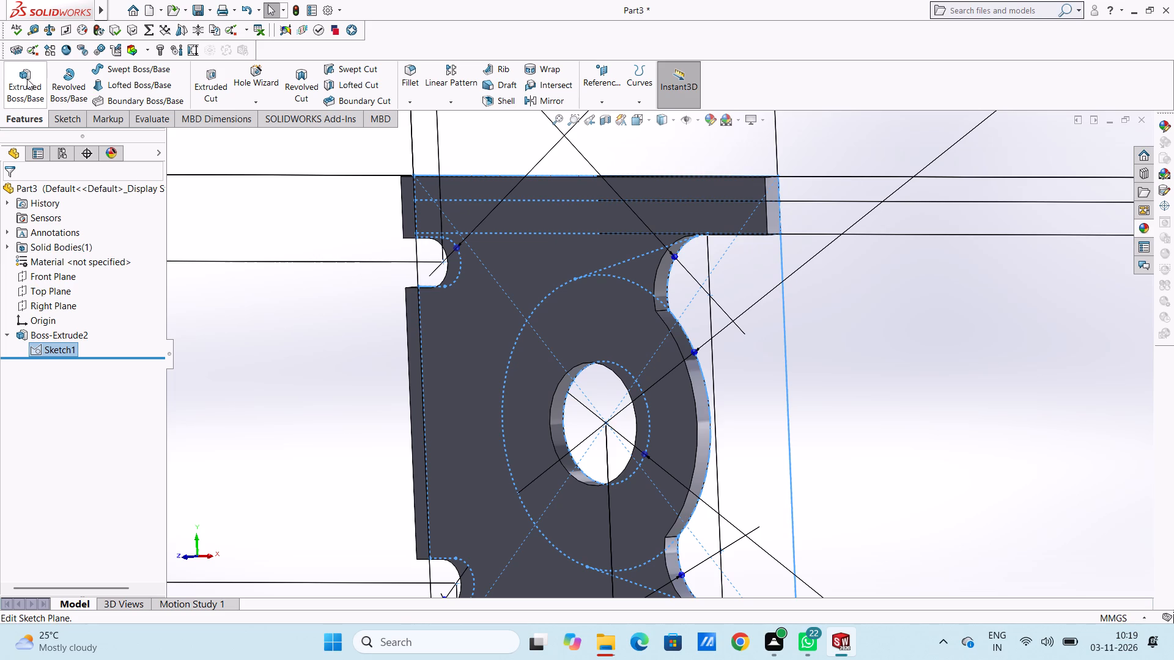
pyautogui.click(27, 78)
pyautogui.click(689, 187)
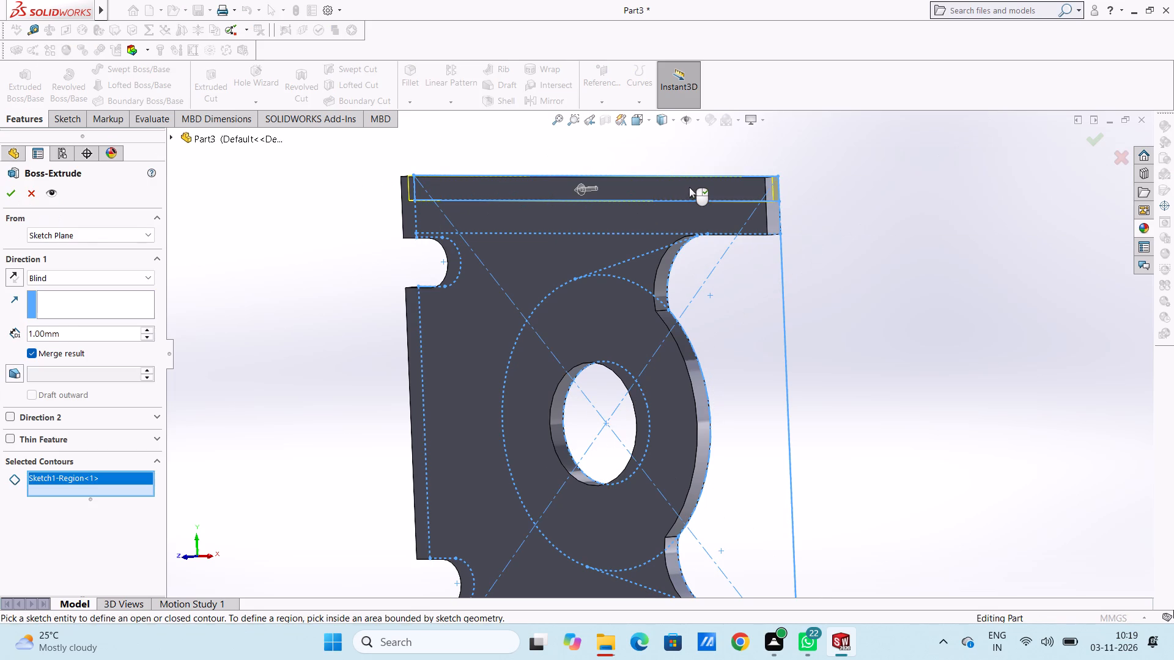
pyautogui.scroll(3, 752, 399)
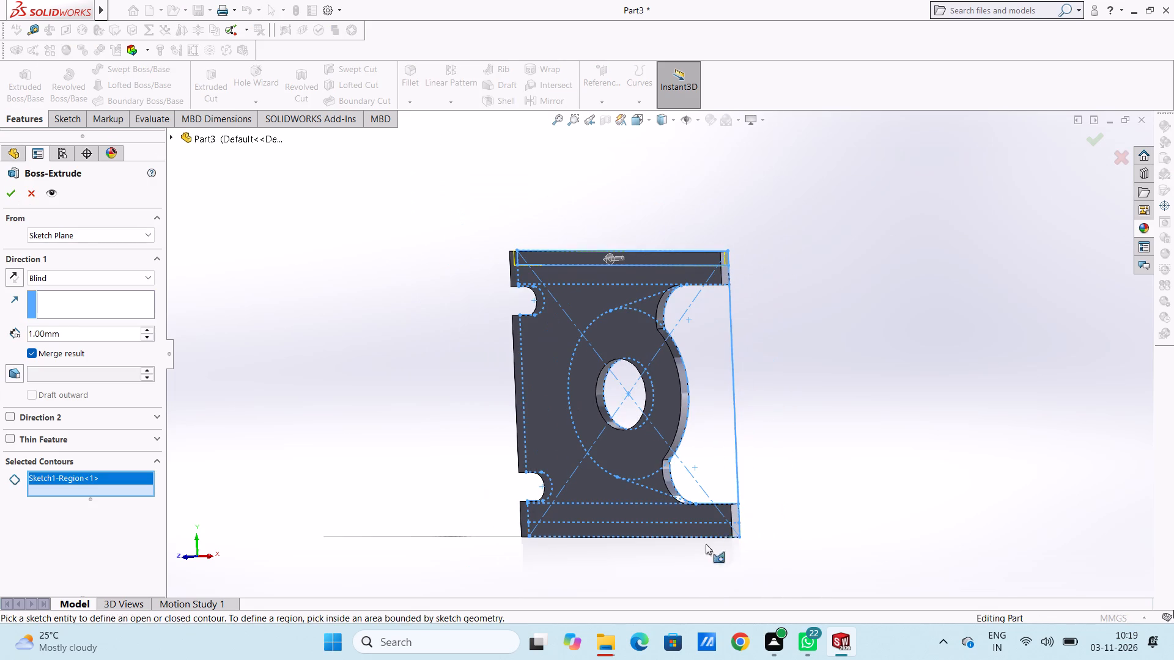
pyautogui.click(679, 530)
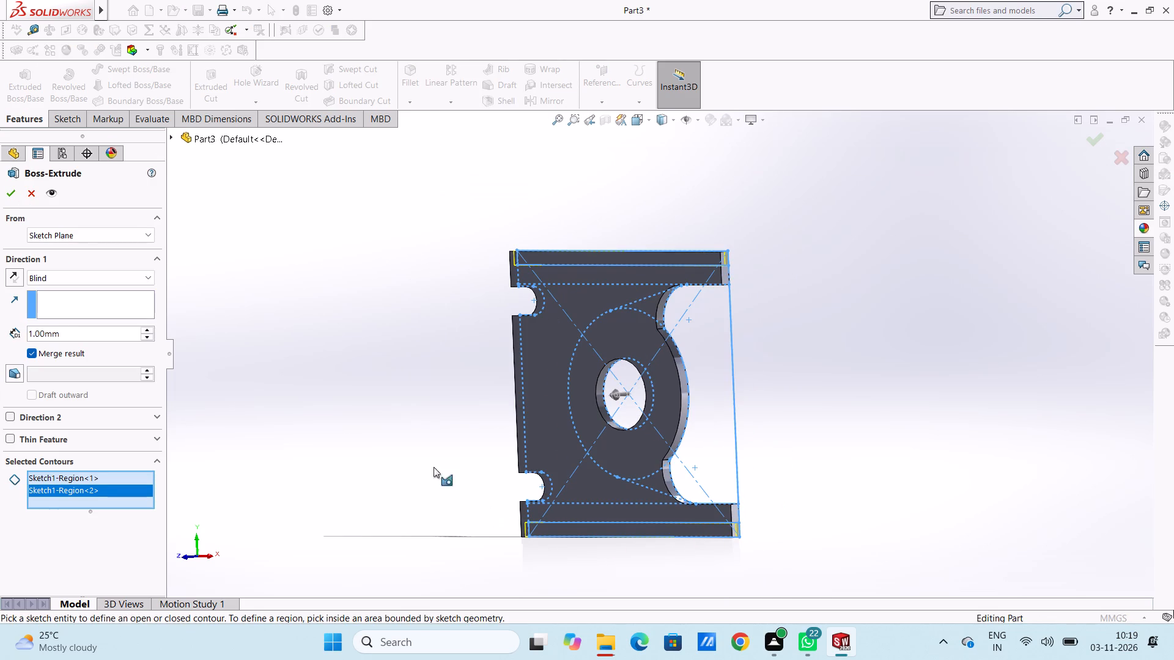
pyautogui.doubleClick(89, 335)
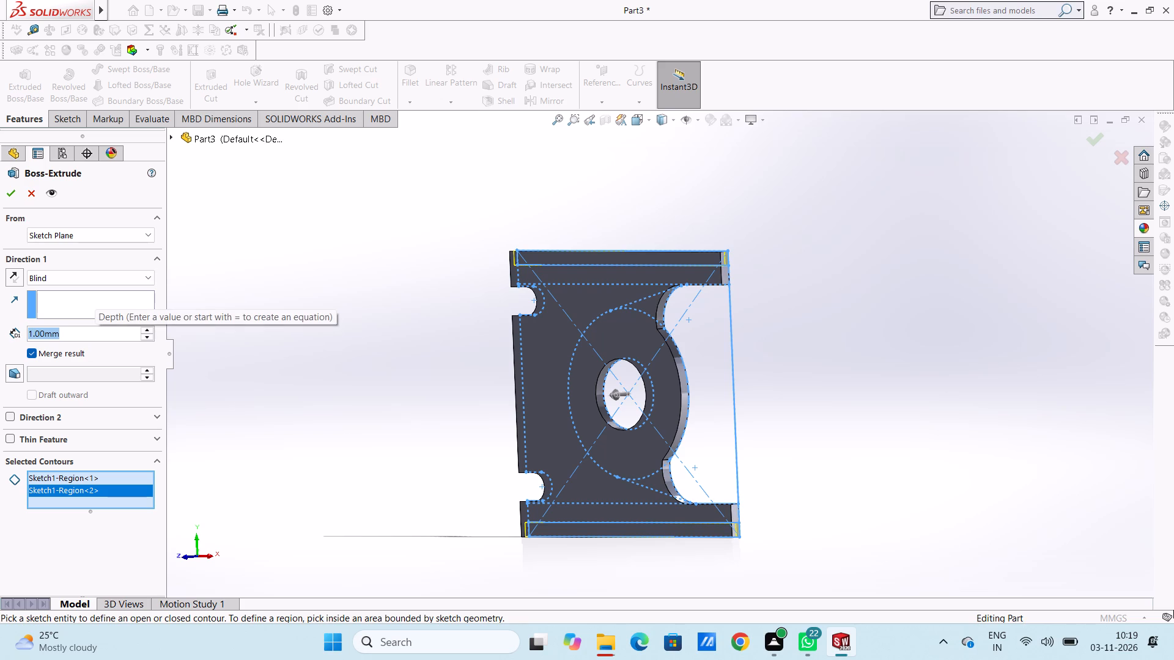
pyautogui.write('4.5')
pyautogui.press('Return')
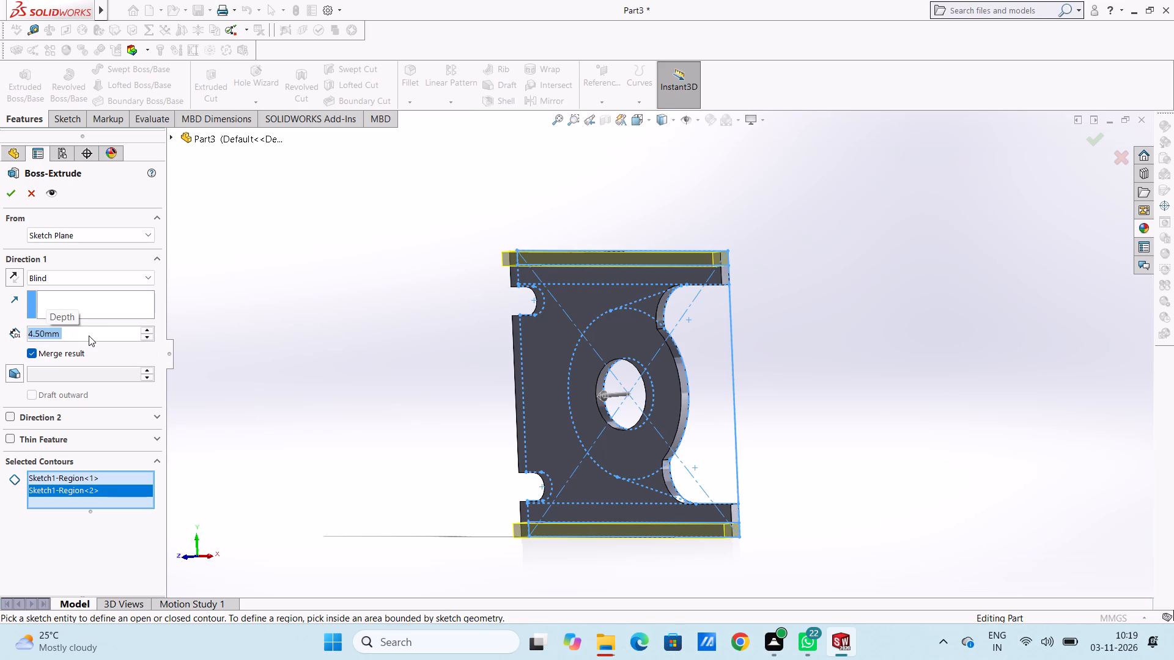
pyautogui.moveTo(391, 343); pyautogui.dragTo(345, 343, button='middle')
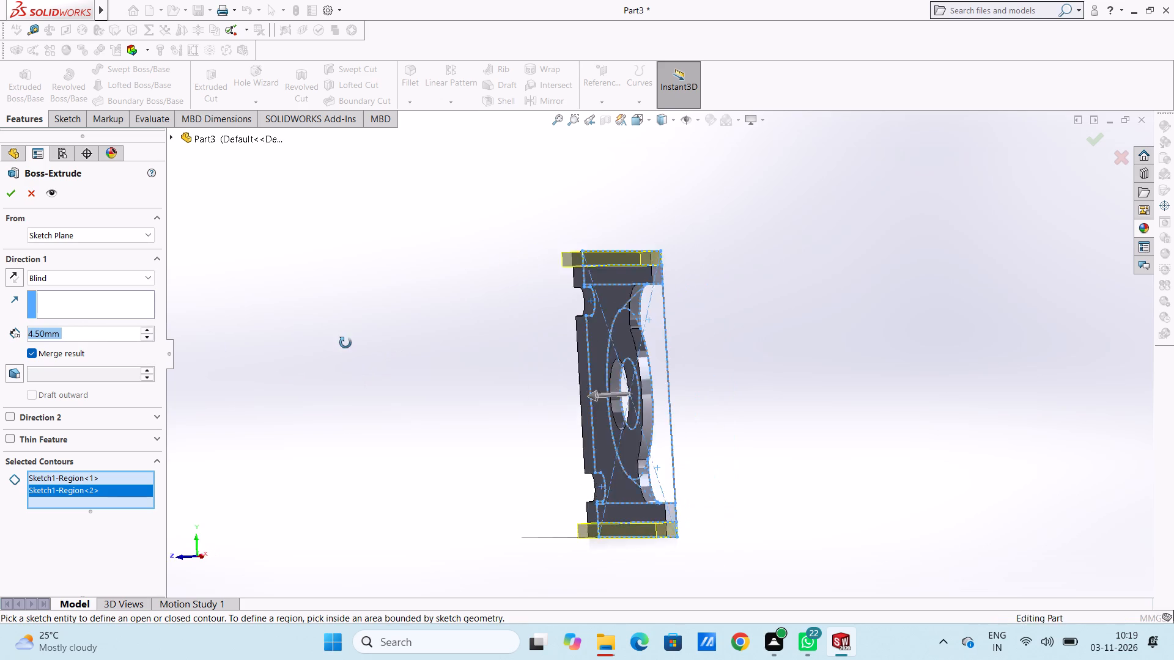
pyautogui.moveTo(345, 343); pyautogui.dragTo(363, 341, button='middle')
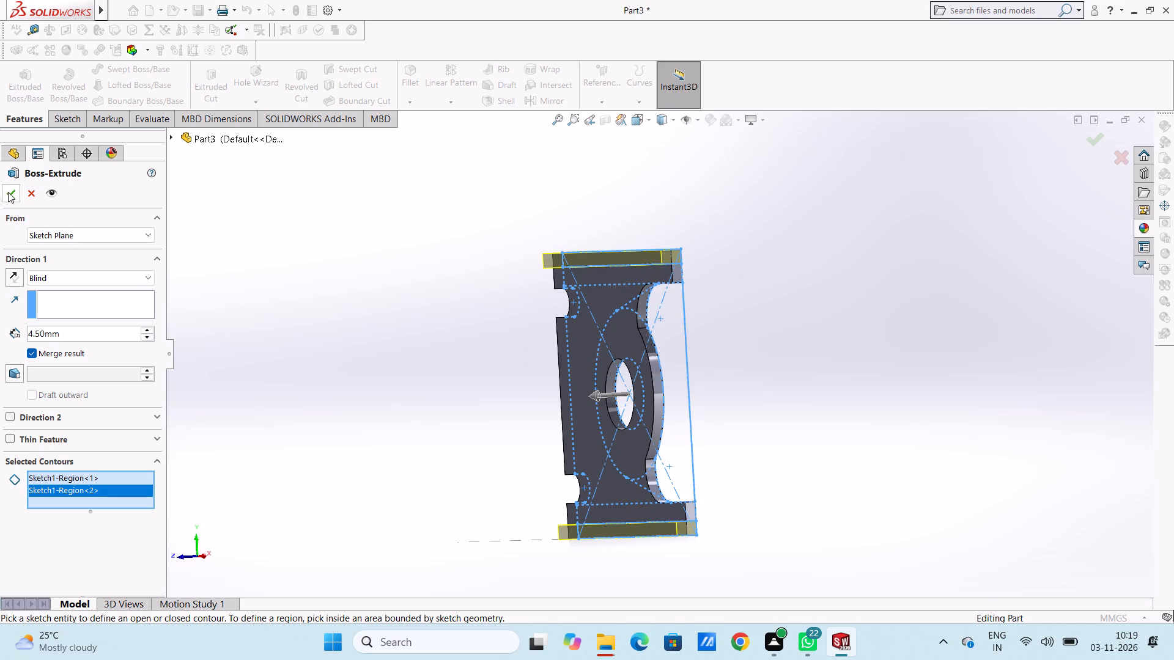
pyautogui.click(8, 191)
pyautogui.click(479, 291)
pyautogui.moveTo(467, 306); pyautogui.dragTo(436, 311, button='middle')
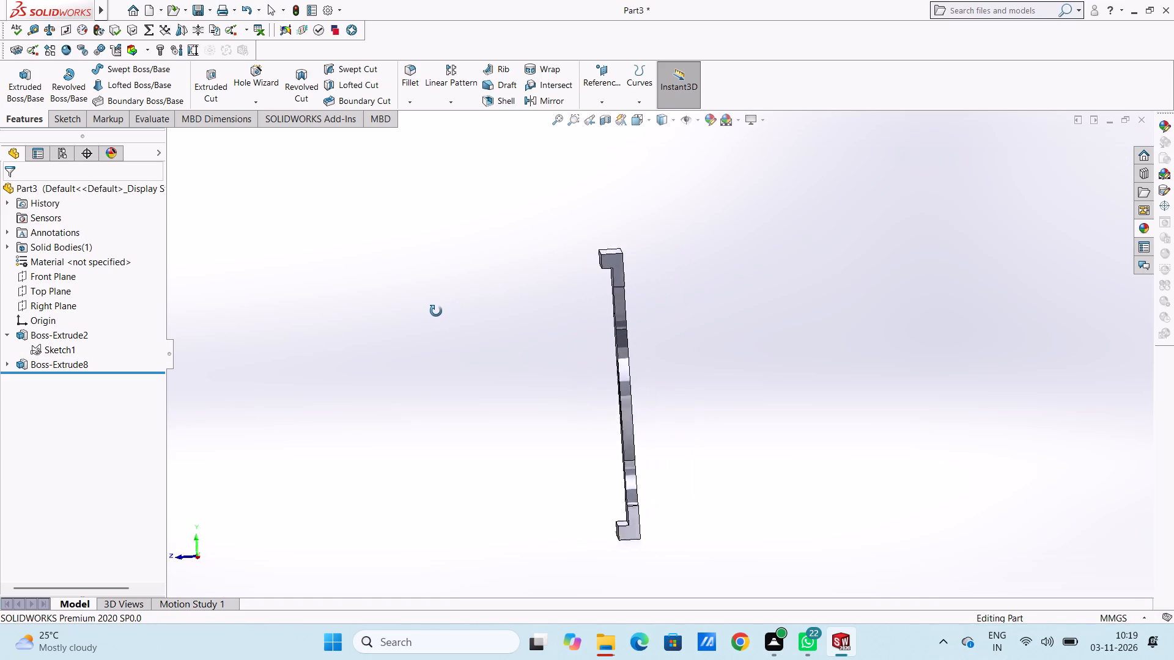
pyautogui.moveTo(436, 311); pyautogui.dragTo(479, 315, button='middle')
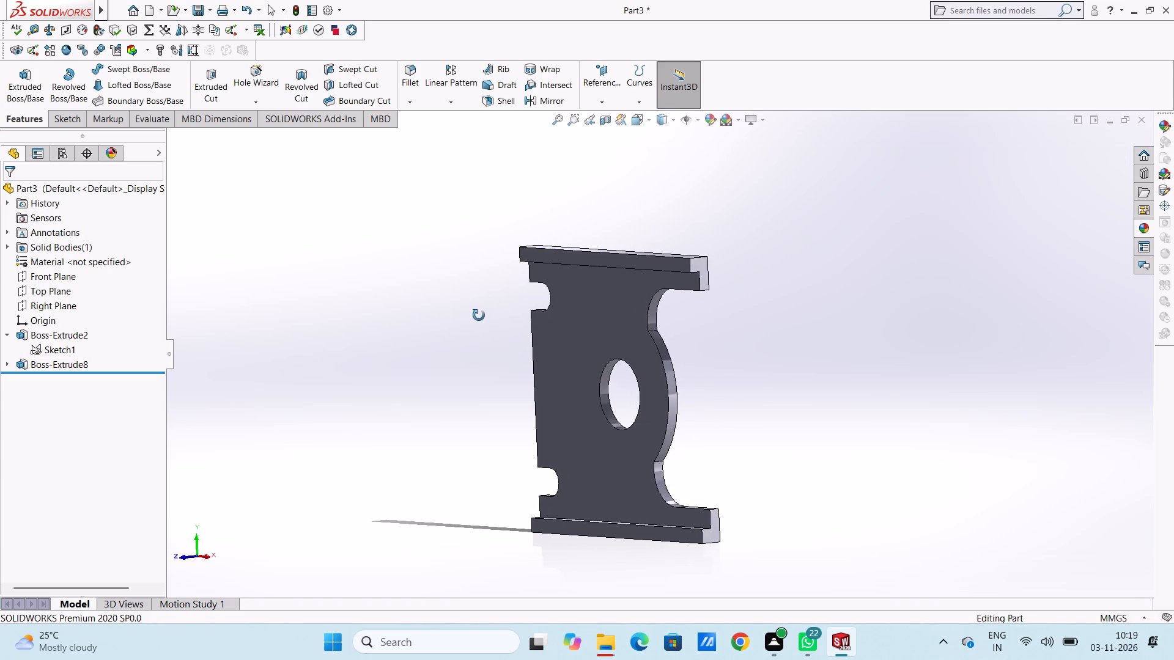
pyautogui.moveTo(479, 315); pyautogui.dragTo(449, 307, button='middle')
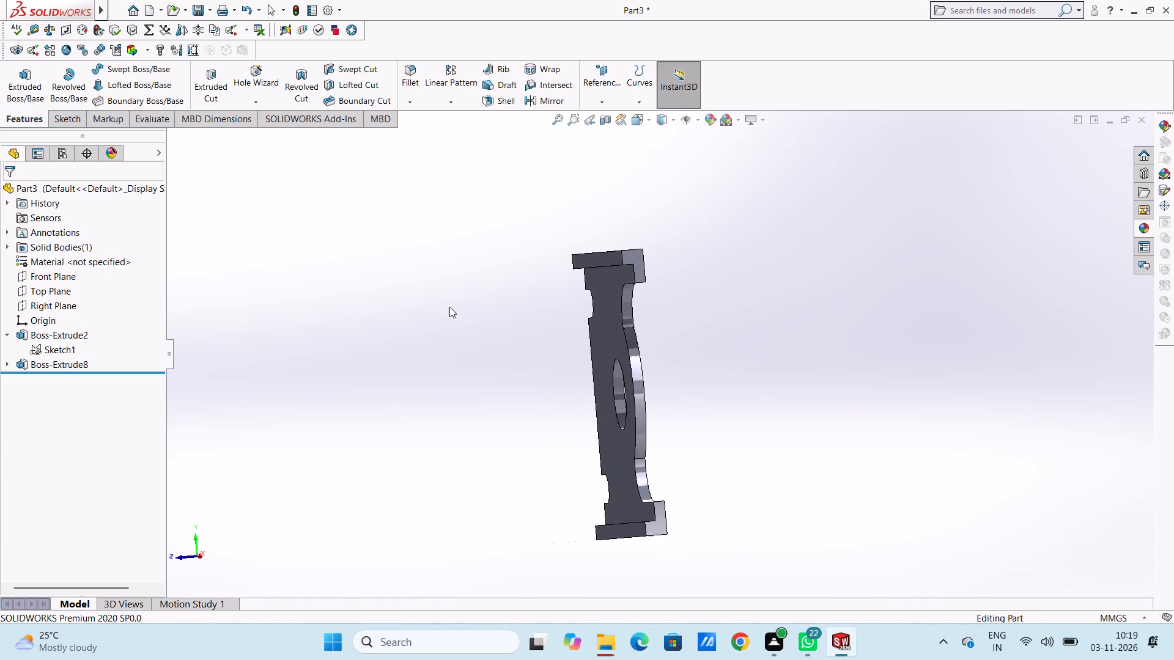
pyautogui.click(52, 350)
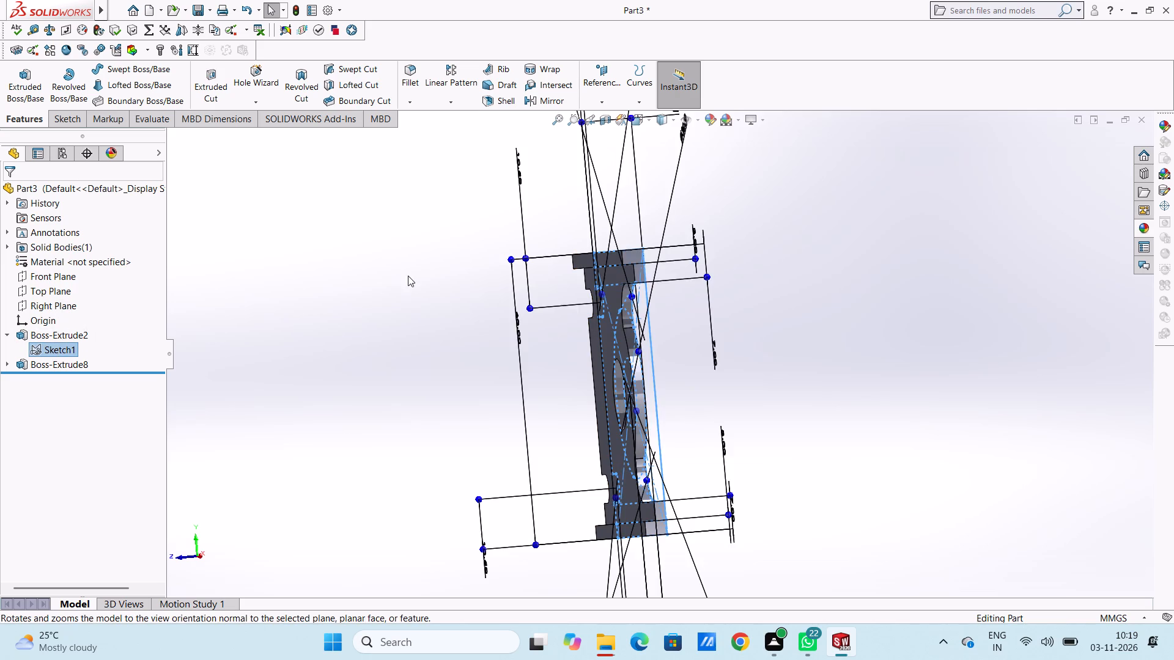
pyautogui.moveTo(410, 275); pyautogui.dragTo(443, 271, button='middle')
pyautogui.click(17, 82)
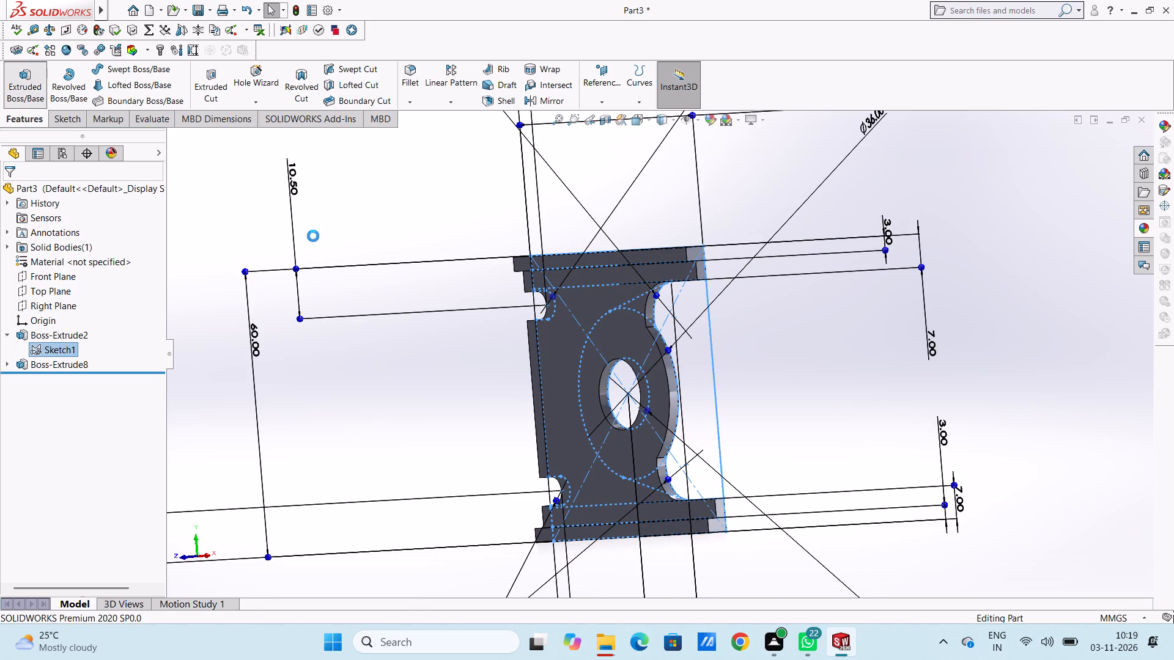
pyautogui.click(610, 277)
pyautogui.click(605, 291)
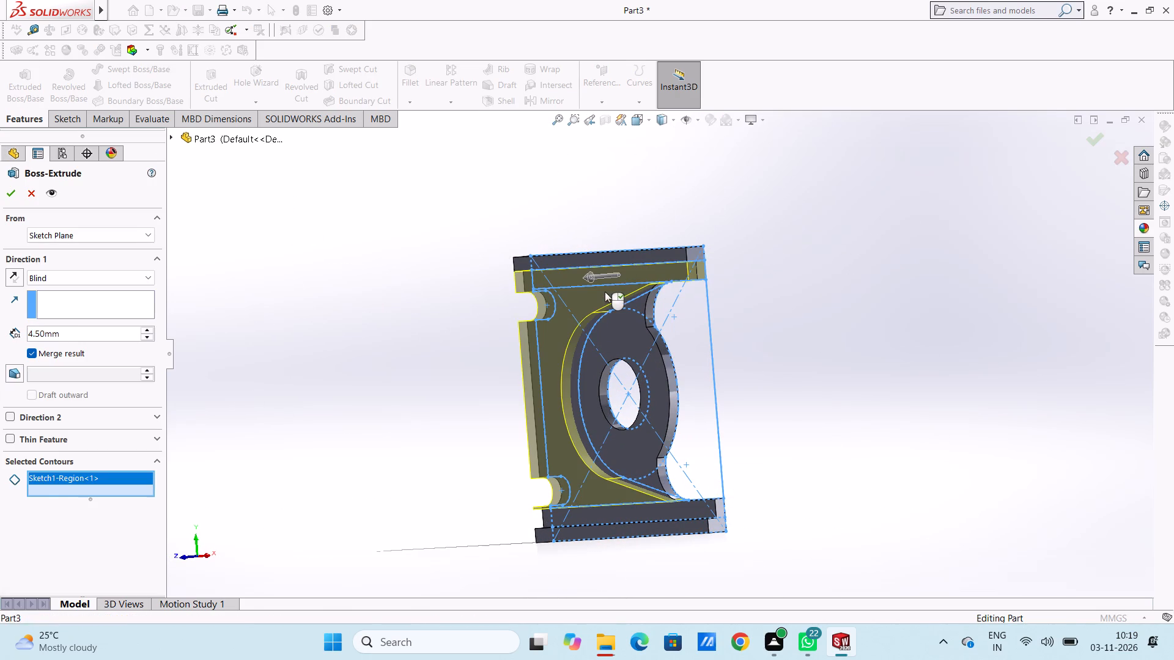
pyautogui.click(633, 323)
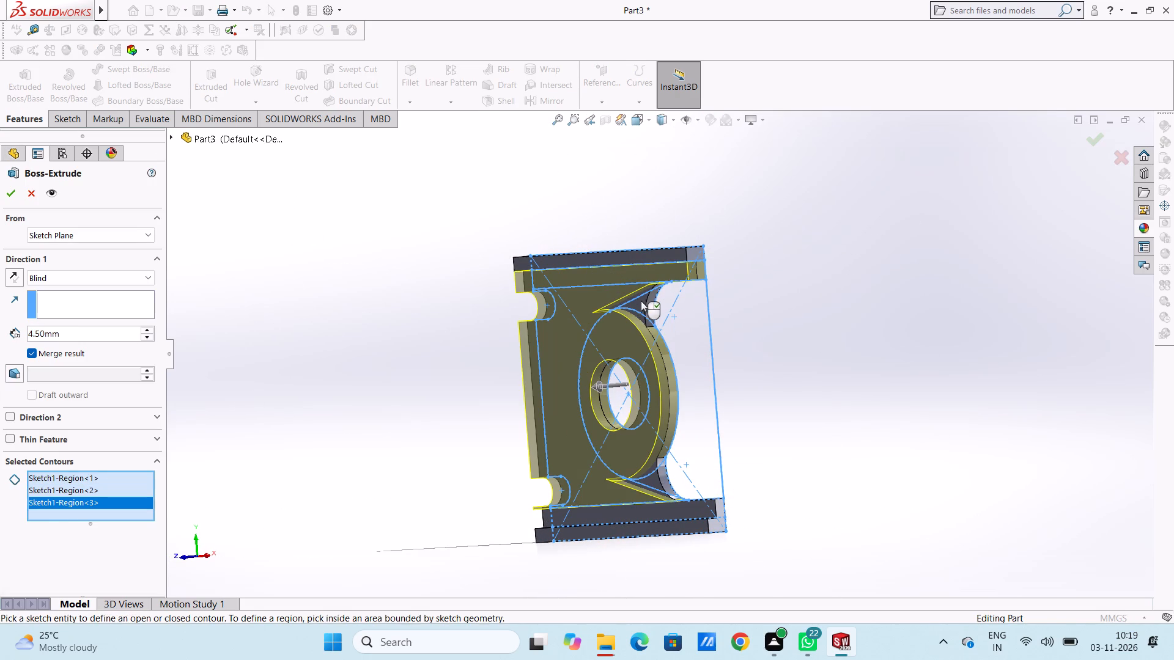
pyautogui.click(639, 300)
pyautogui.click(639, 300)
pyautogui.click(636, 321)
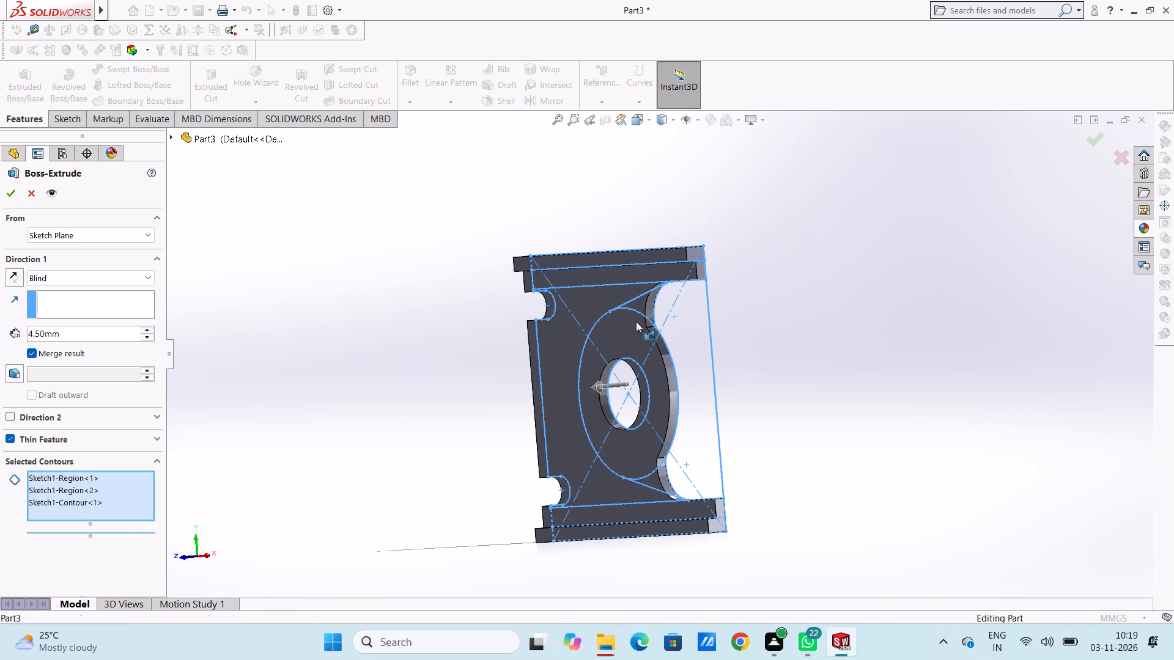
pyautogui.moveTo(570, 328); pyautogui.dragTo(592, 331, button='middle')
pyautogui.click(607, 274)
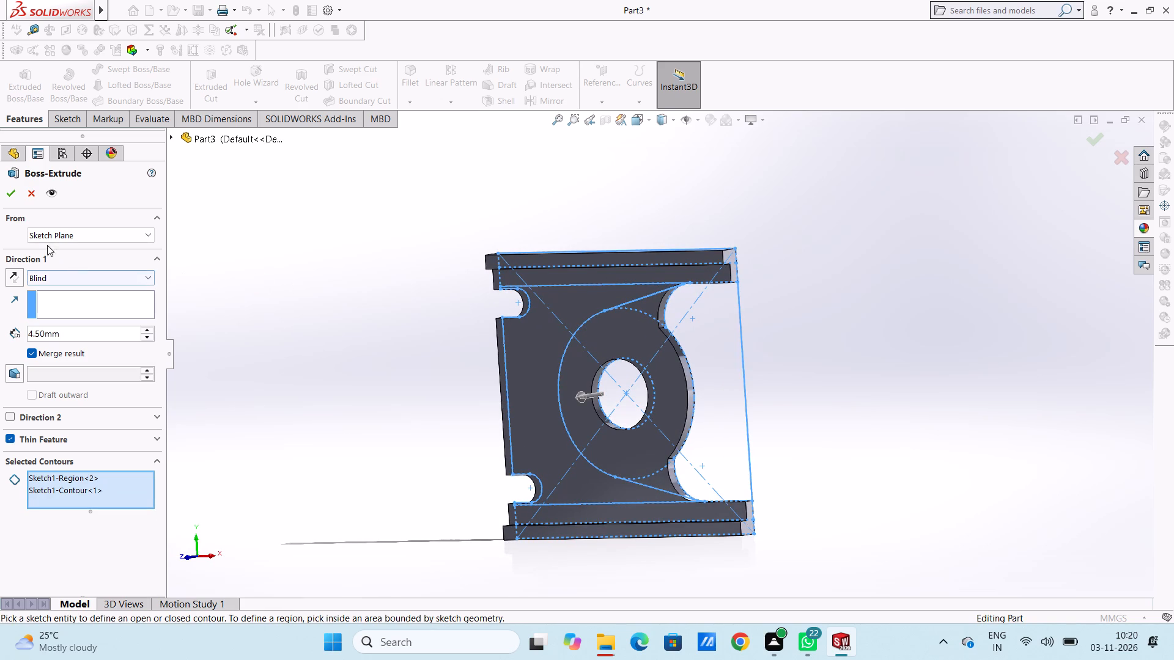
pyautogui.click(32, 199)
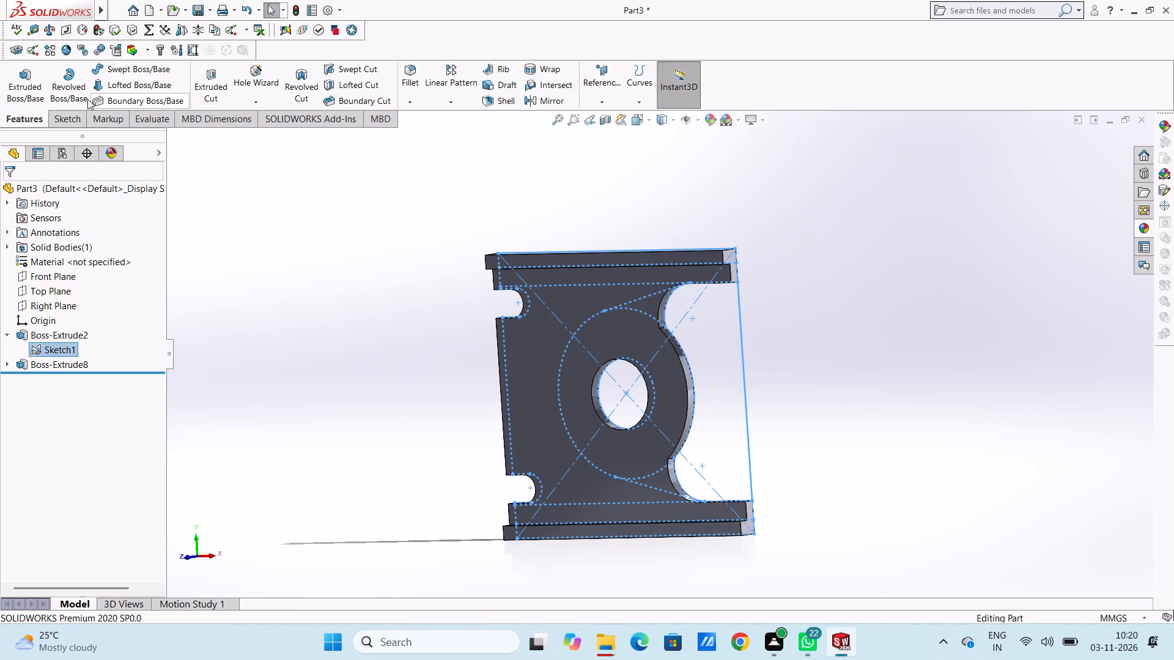
# Extrude the two inner strip regions of Sketch1, beside the outer edge strips, by 12 mm in the reversed direction, merged with the plate.
pyautogui.click(28, 89)
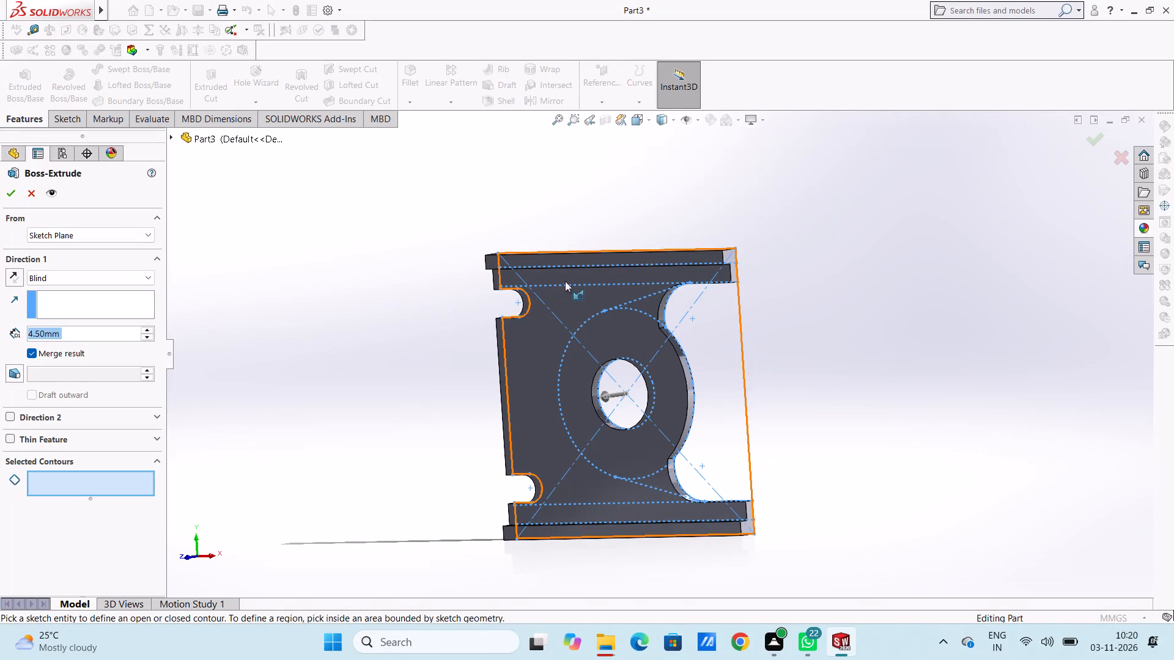
pyautogui.click(569, 276)
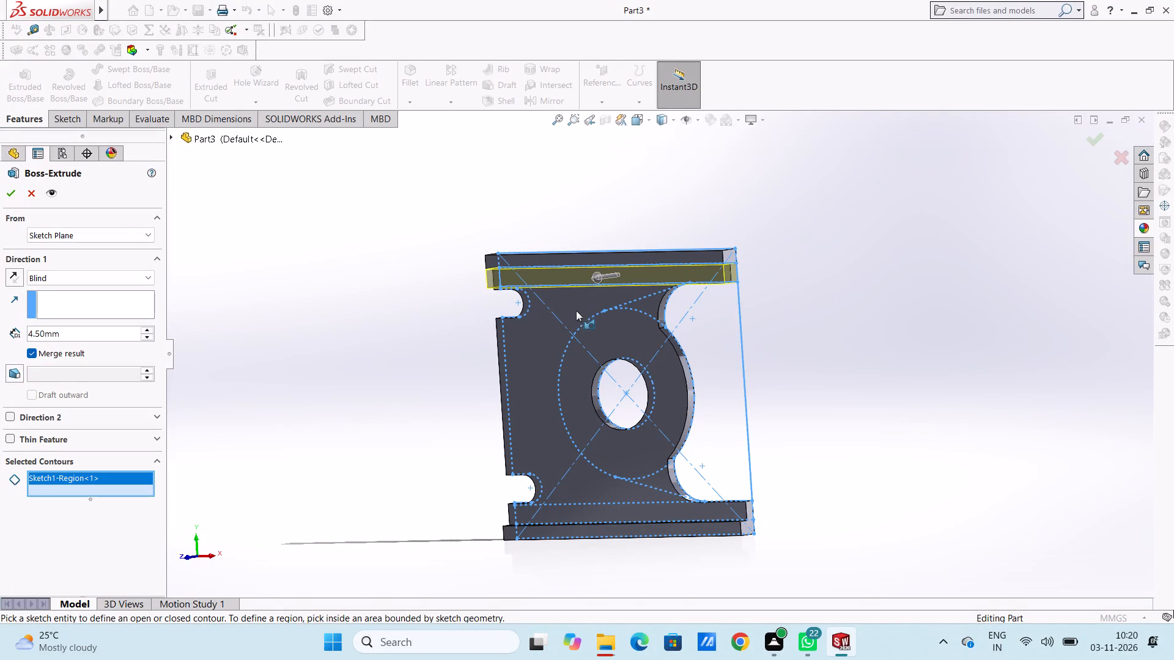
pyautogui.click(624, 513)
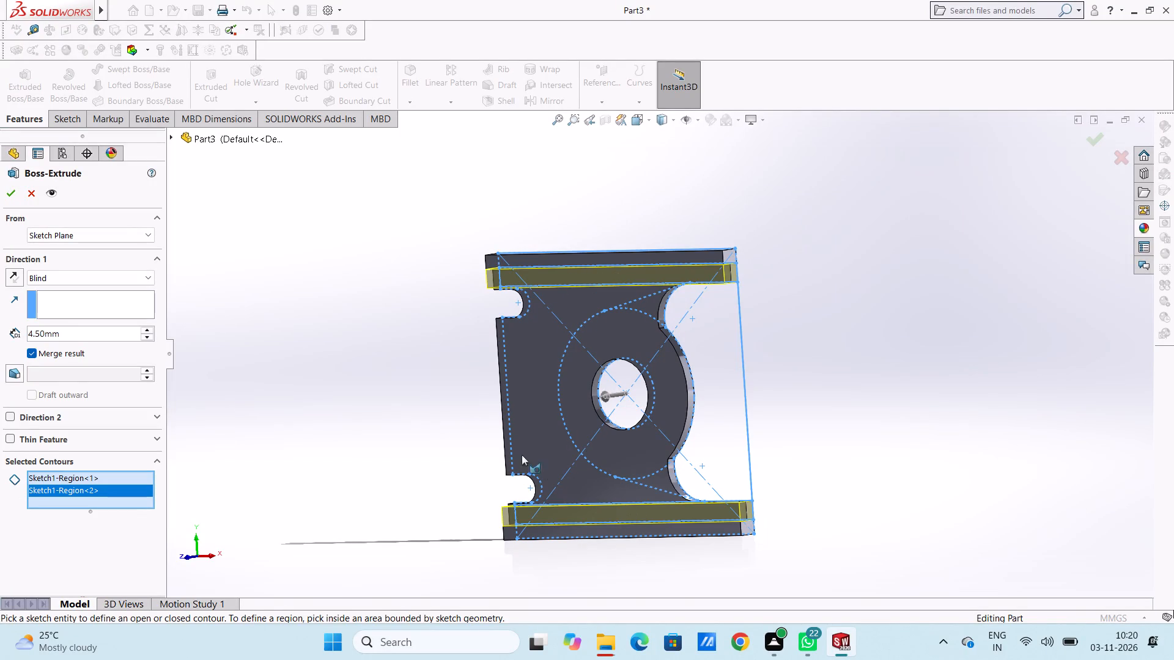
pyautogui.moveTo(439, 382); pyautogui.dragTo(367, 381, button='middle')
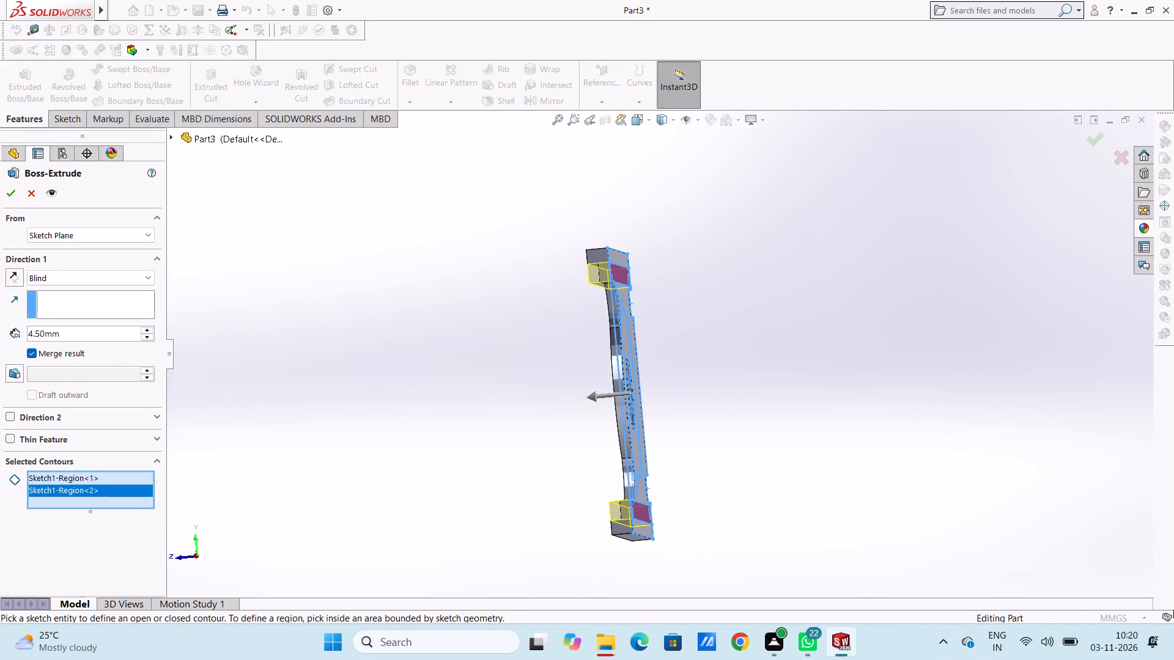
pyautogui.click(13, 271)
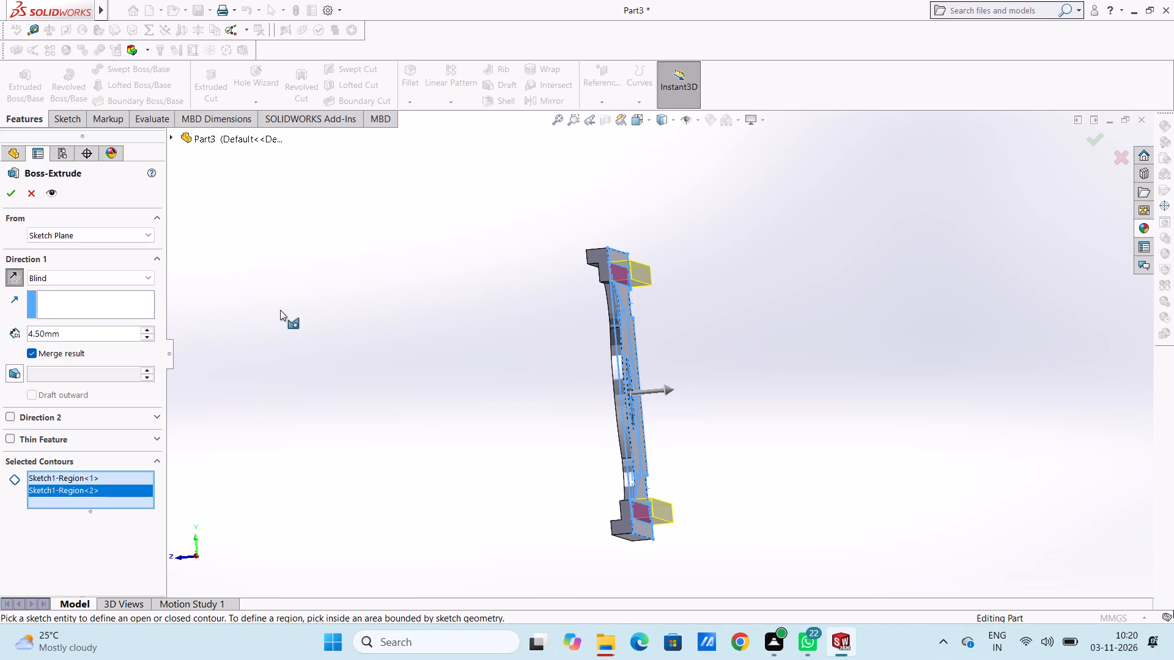
pyautogui.moveTo(342, 285); pyautogui.dragTo(353, 322, button='middle')
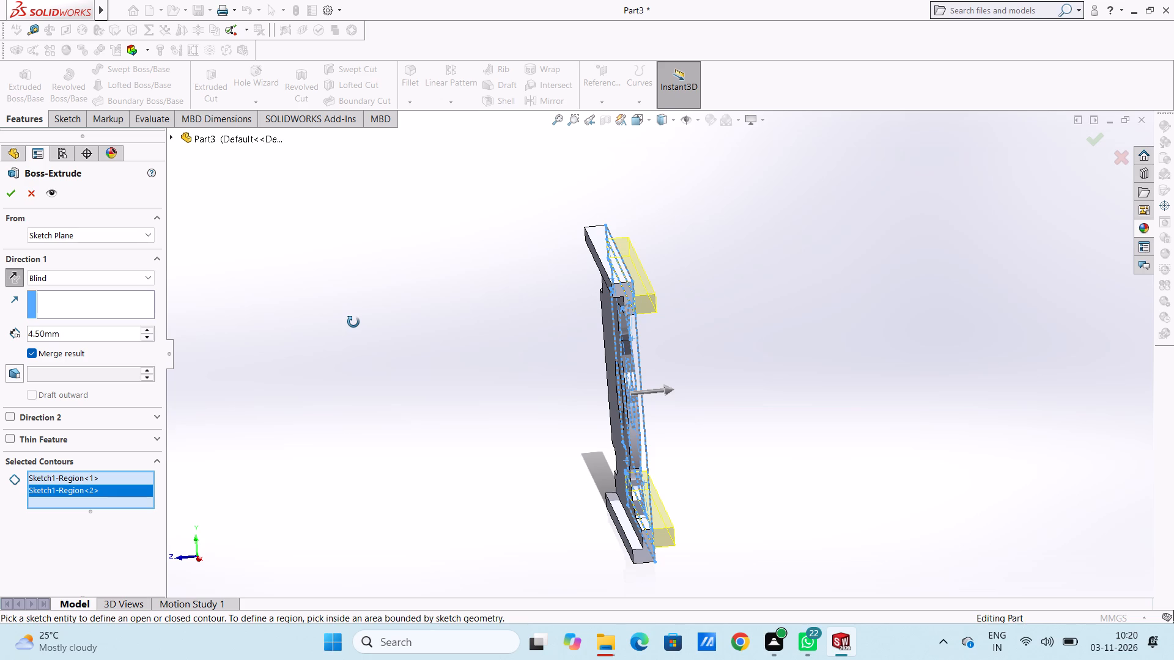
pyautogui.moveTo(353, 322); pyautogui.dragTo(358, 324, button='middle')
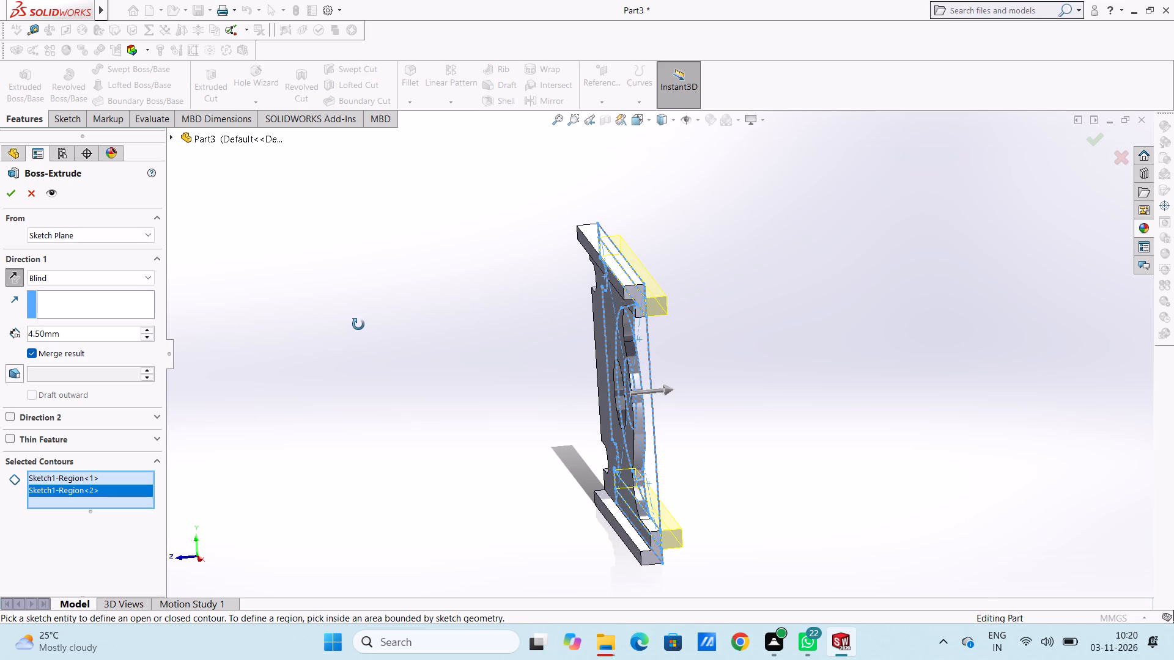
pyautogui.moveTo(358, 324); pyautogui.dragTo(350, 304, button='middle')
pyautogui.doubleClick(106, 329)
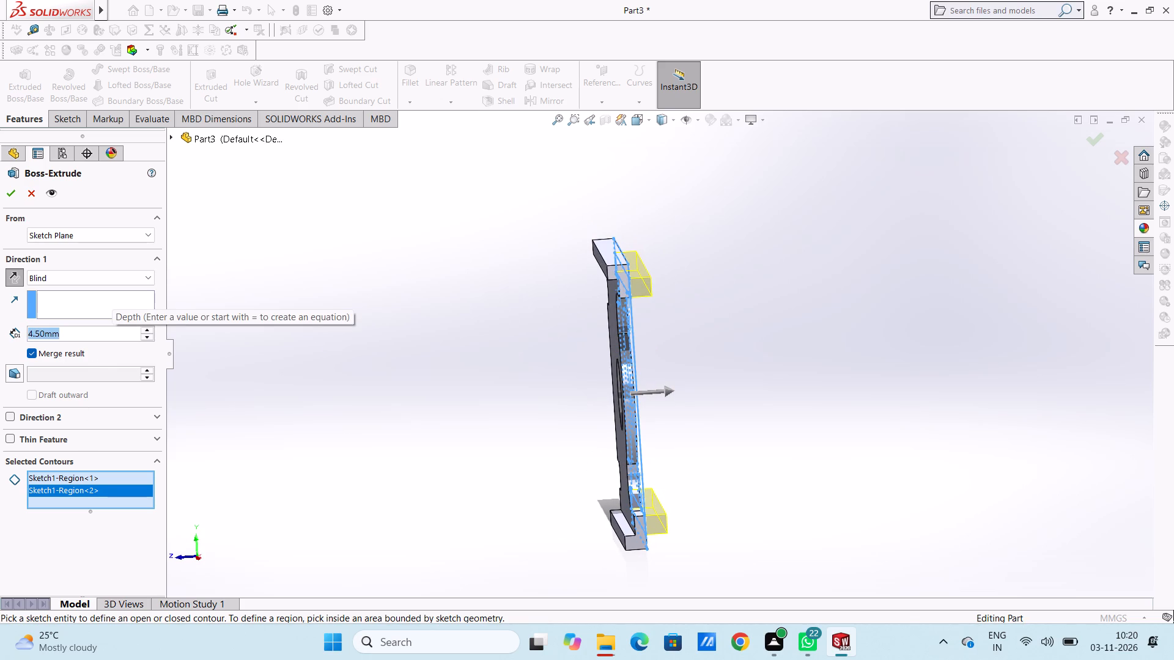
pyautogui.press('9')
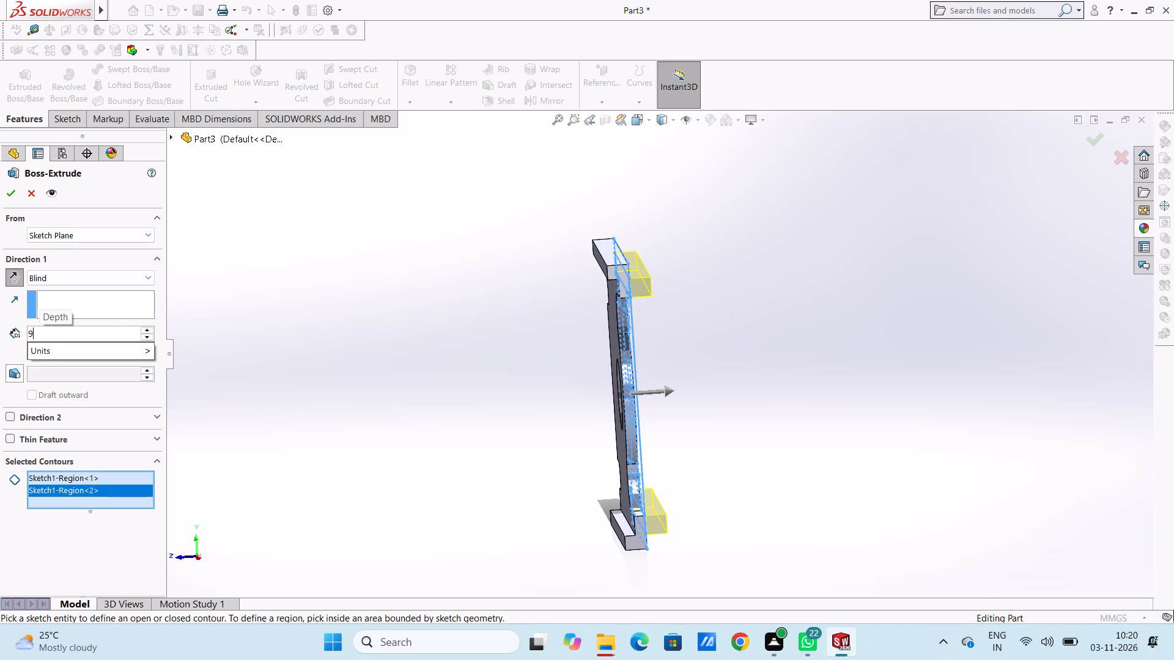
pyautogui.press('BackSpace')
pyautogui.write('21-9')
pyautogui.press('Return')
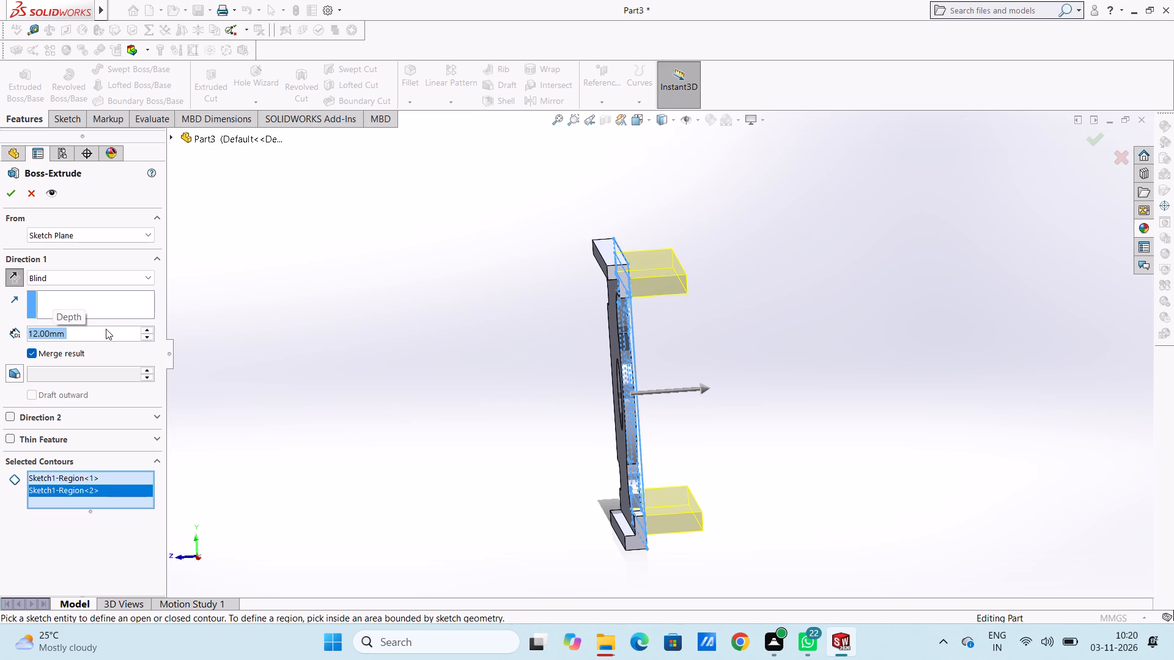
pyautogui.click(14, 192)
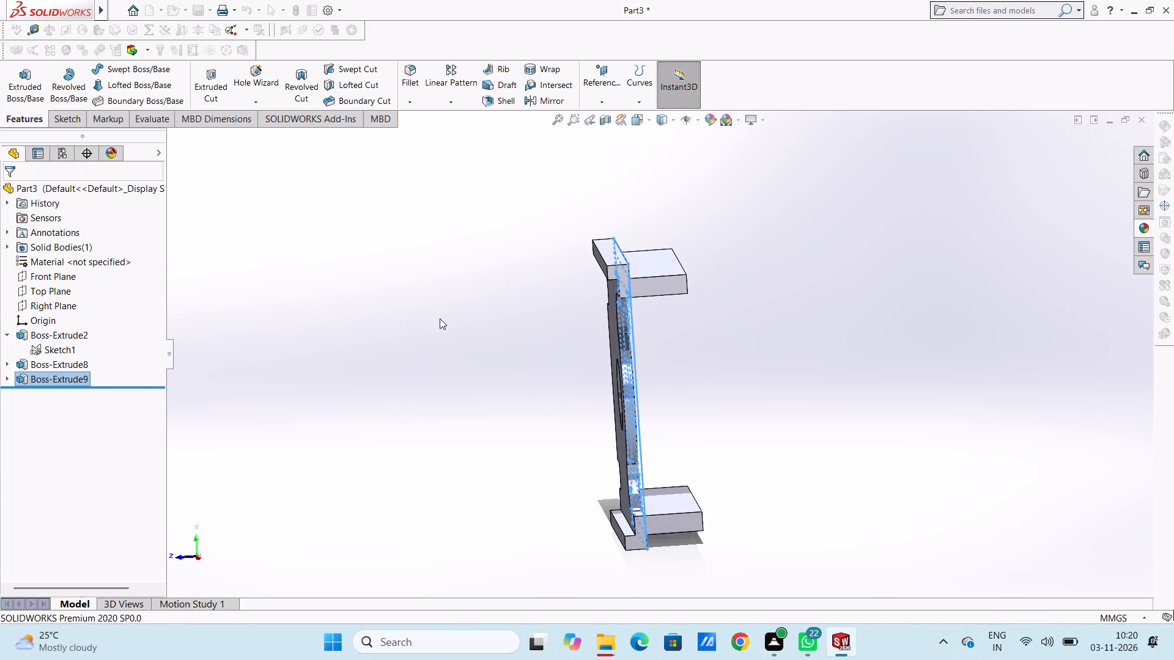
pyautogui.click(440, 318)
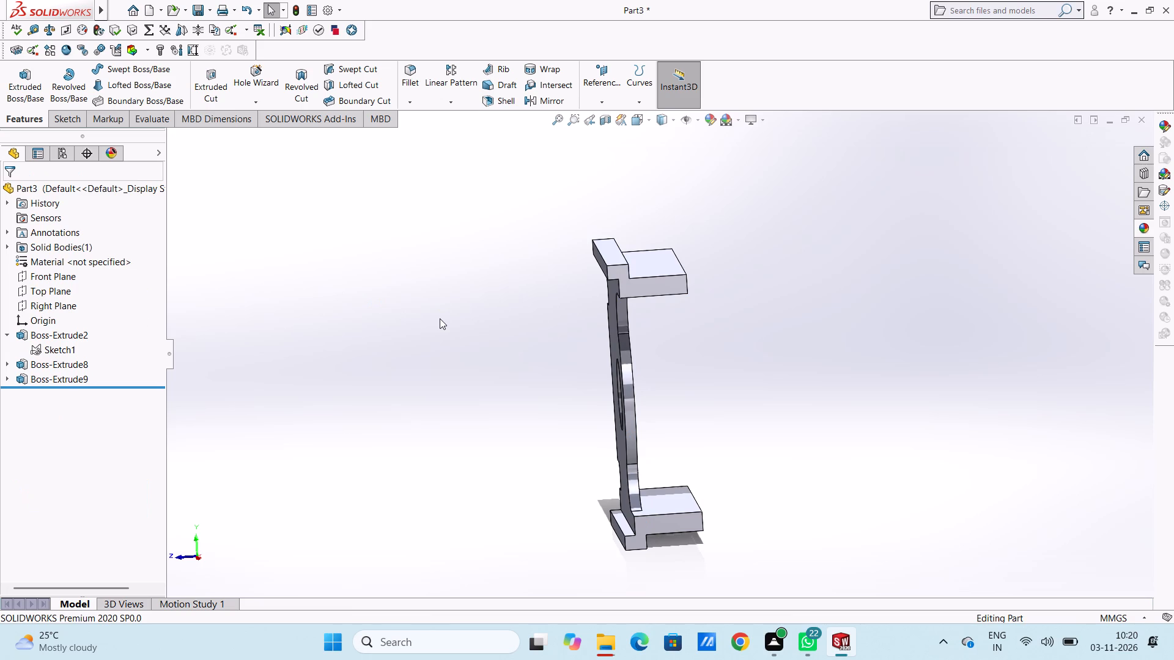
# Start a sketch on the part's left end face, viewed from the Left.
pyautogui.hotkey('ctrl', '3')
pyautogui.scroll(2, 583, 315)
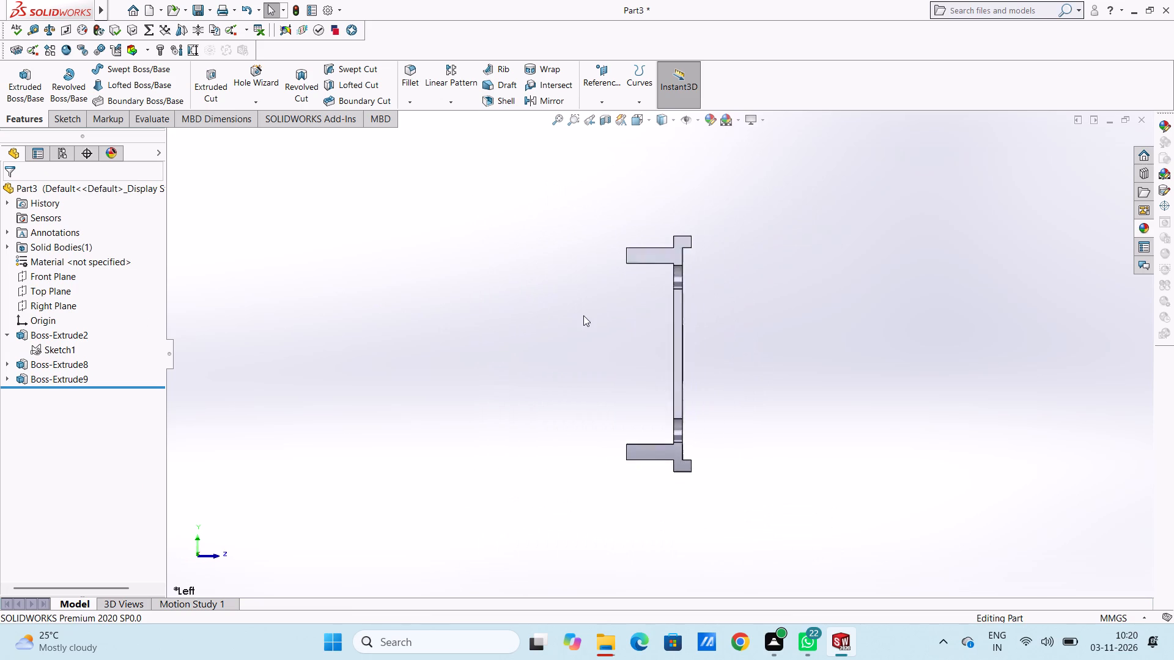
pyautogui.scroll(2, 583, 315)
pyautogui.scroll(-1, 768, 367)
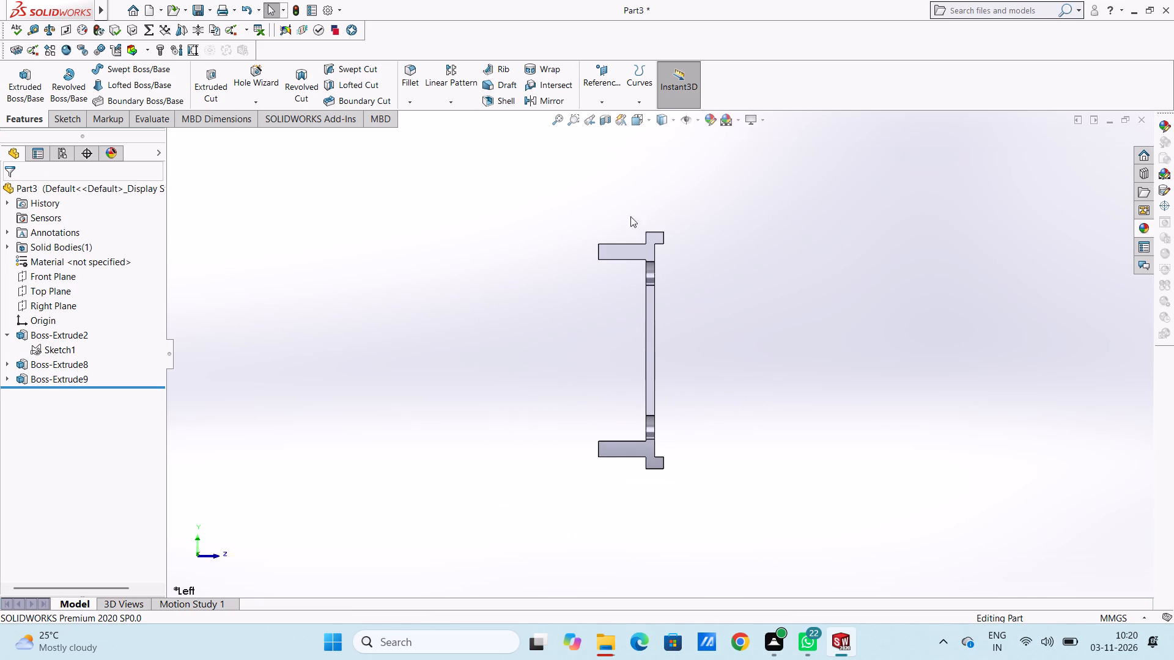
pyautogui.click(641, 249)
pyautogui.click(693, 218)
pyautogui.click(534, 222)
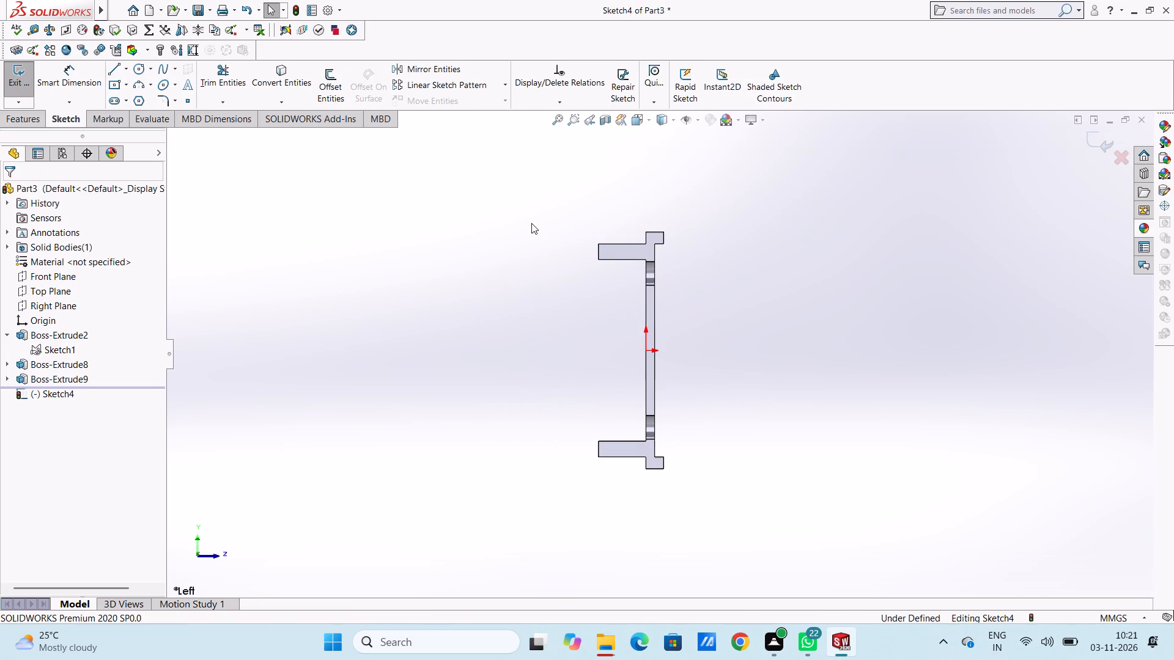
# Draw a 21 mm horizontal line along the lower flange's bottom edge, starting at the flange's free outer corner.
pyautogui.click(114, 67)
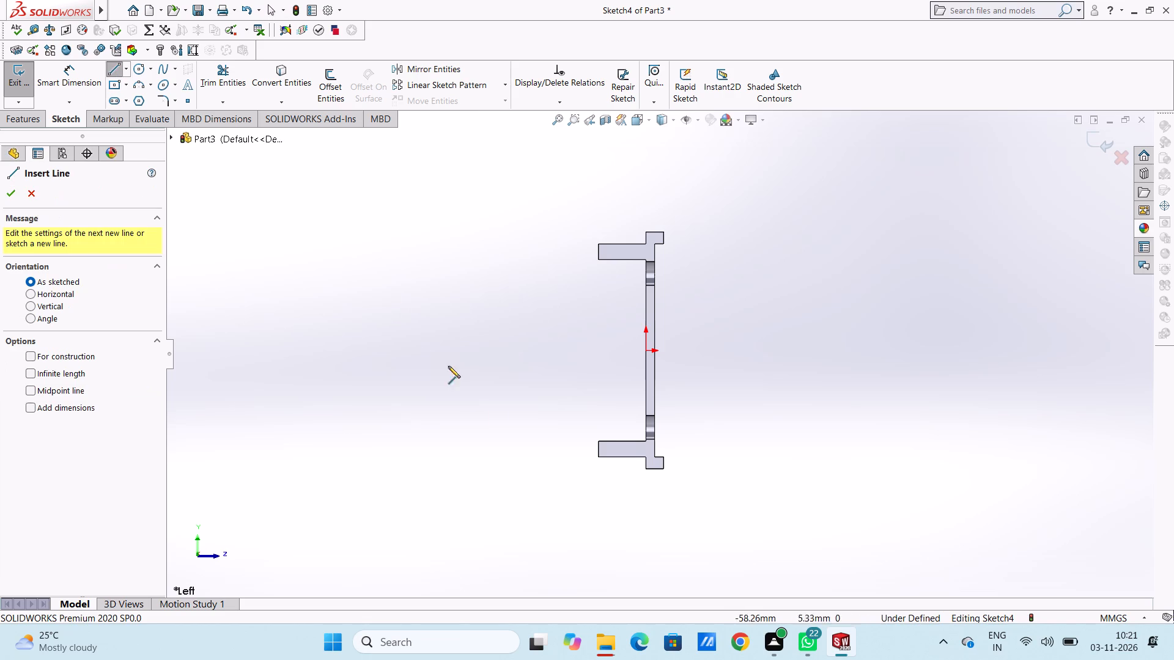
pyautogui.click(600, 457)
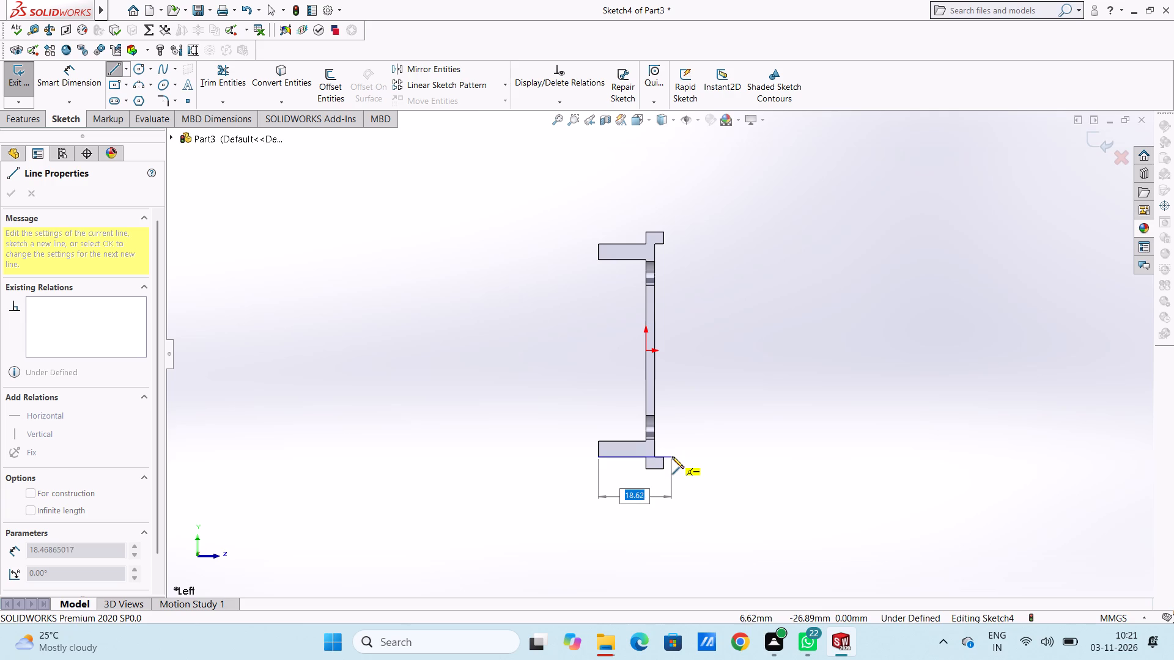
pyautogui.write('16.')
pyautogui.press('5')
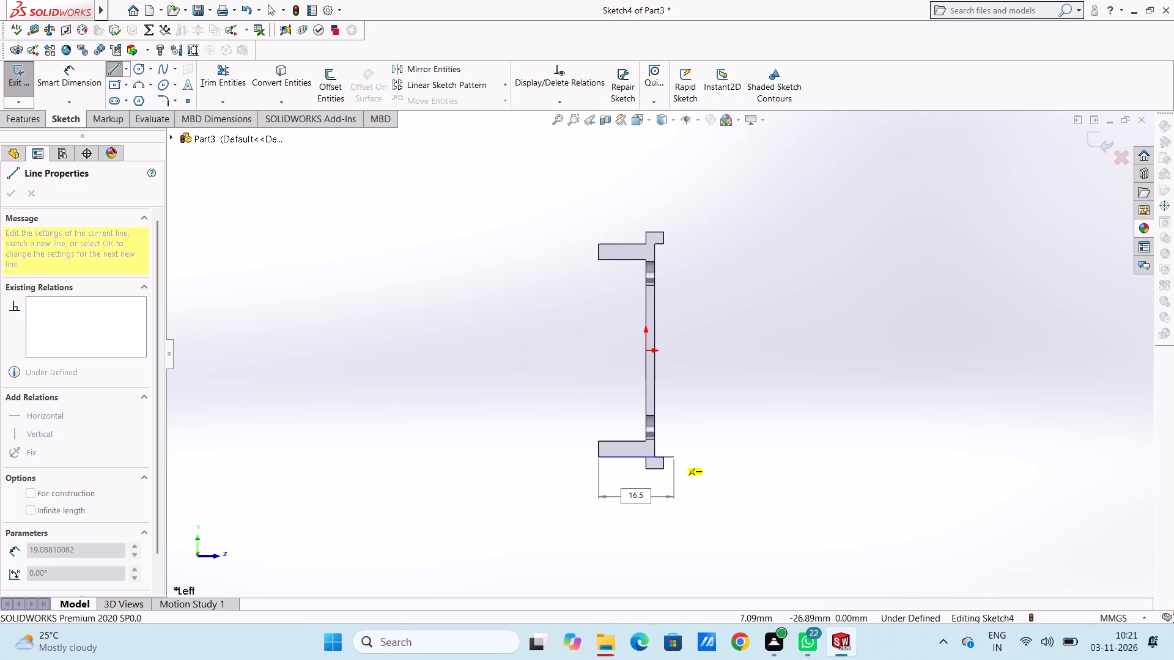
pyautogui.press('+')
pyautogui.write('4.5')
pyautogui.press('Return')
pyautogui.rightClick(780, 274)
pyautogui.click(802, 285)
pyautogui.click(775, 302)
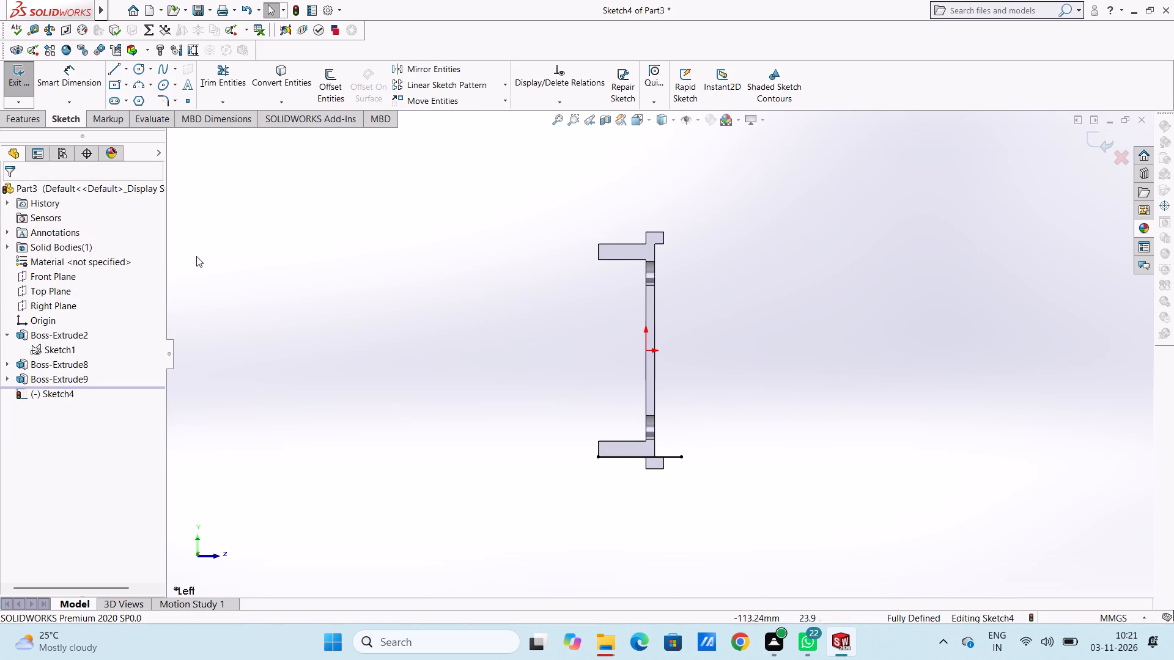
# Dimension the horizontal line's length as 21 mm below the part.
pyautogui.click(71, 78)
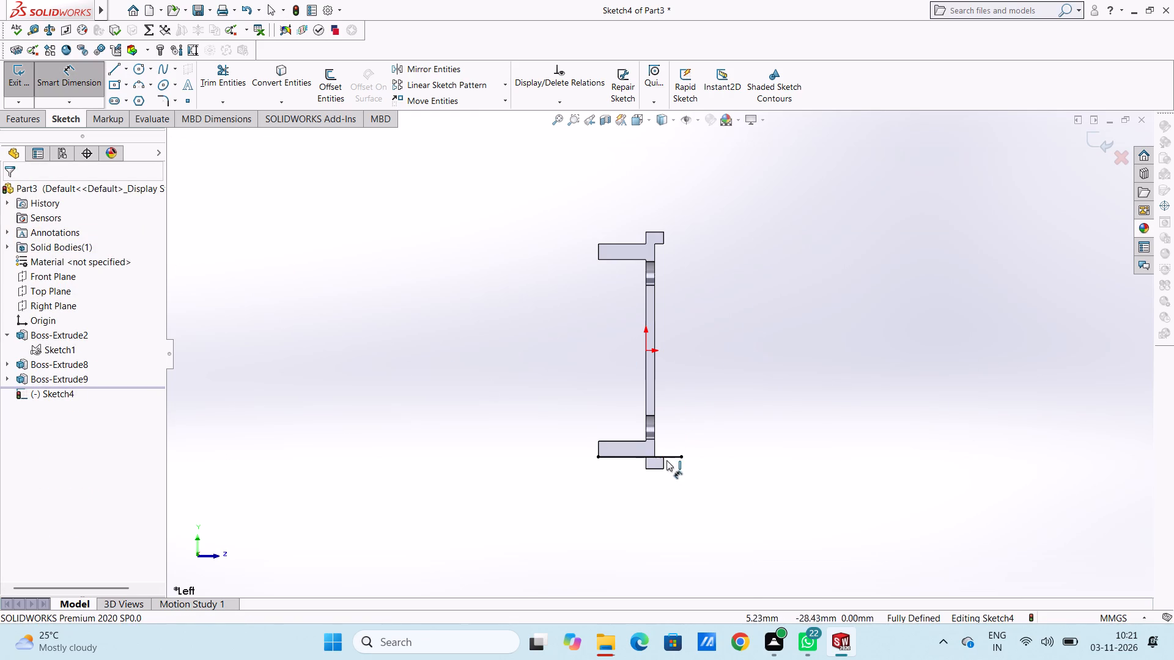
pyautogui.click(668, 457)
pyautogui.click(763, 515)
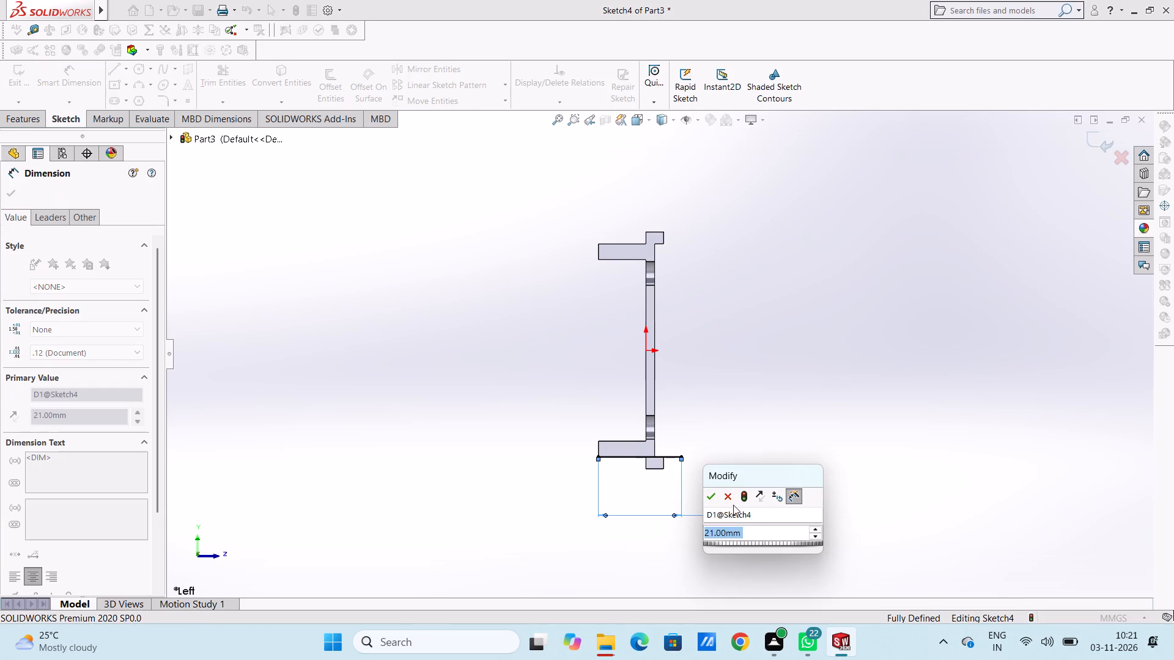
pyautogui.click(714, 495)
pyautogui.click(719, 438)
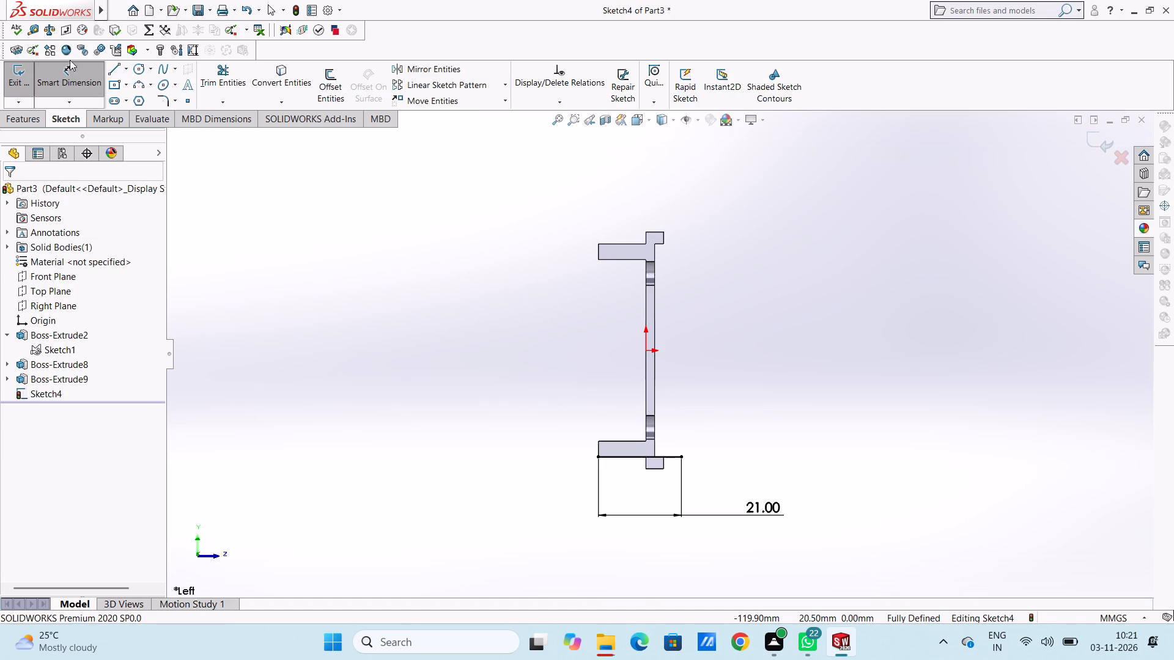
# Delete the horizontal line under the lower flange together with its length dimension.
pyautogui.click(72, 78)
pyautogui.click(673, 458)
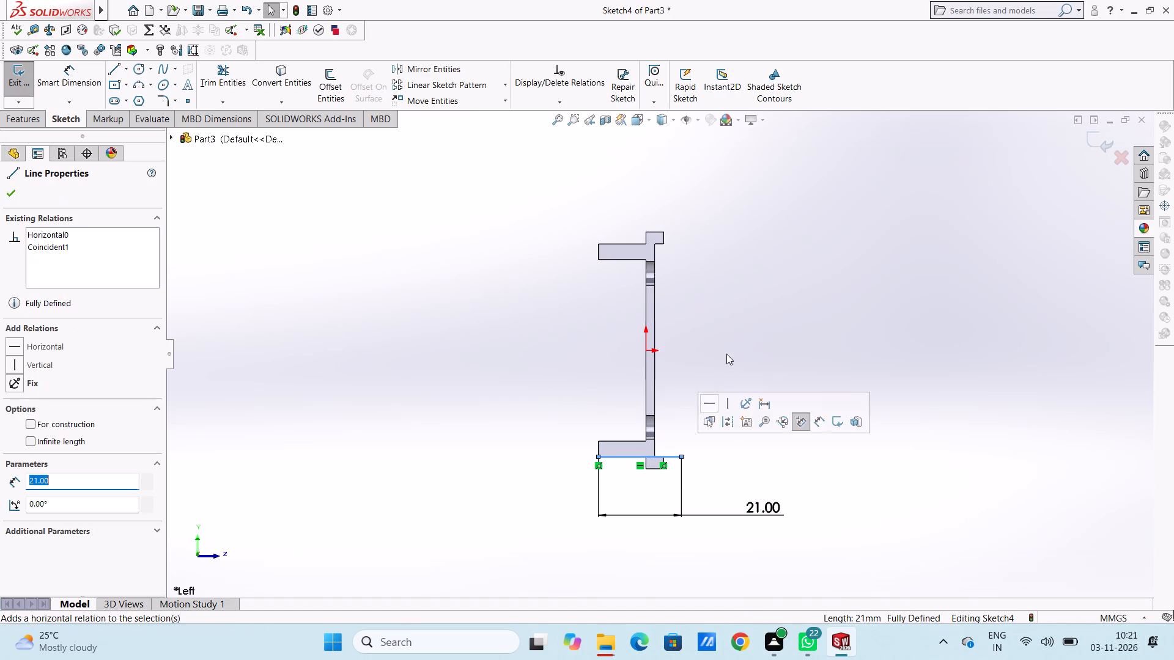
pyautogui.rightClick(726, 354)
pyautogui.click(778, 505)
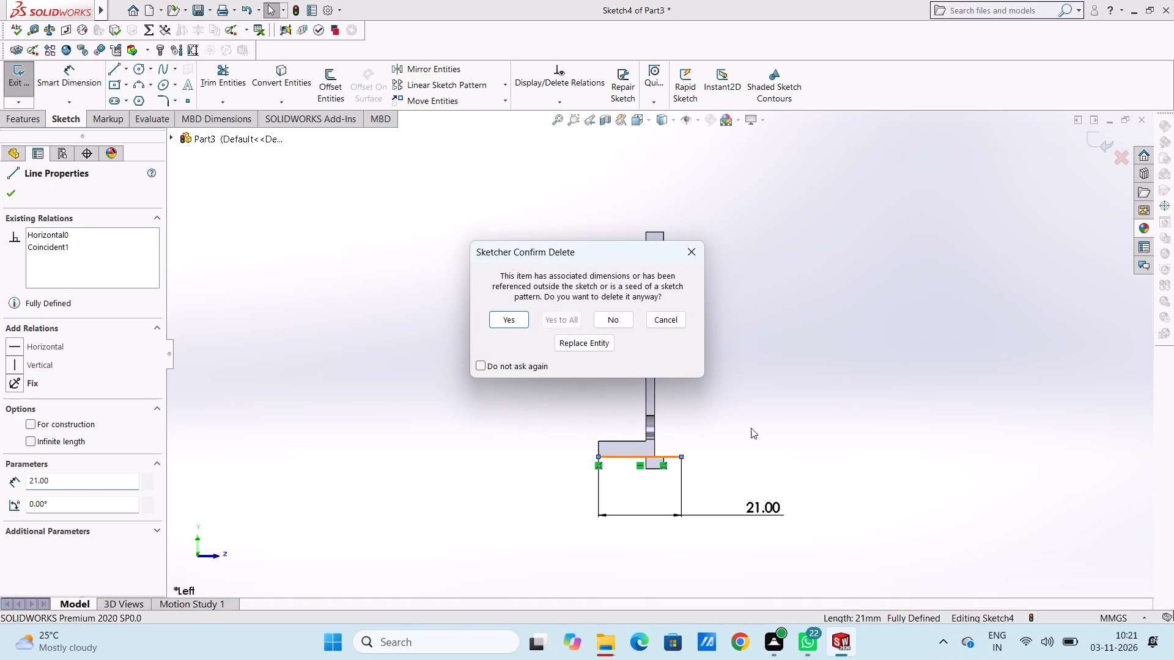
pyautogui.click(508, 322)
# Examine the flanges and edge strips from oblique angles with the Sketch1 regions highlighted.
pyautogui.moveTo(544, 416); pyautogui.dragTo(448, 404, button='middle')
pyautogui.moveTo(469, 413); pyautogui.dragTo(348, 409, button='middle')
pyautogui.moveTo(408, 372); pyautogui.dragTo(401, 365, button='middle')
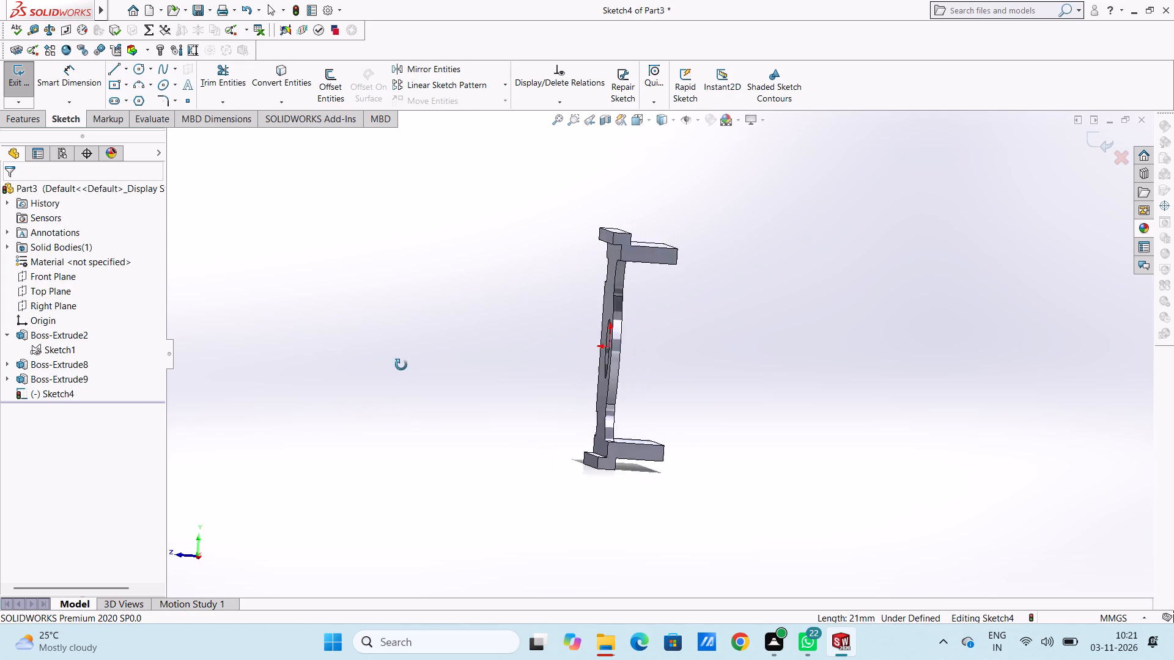
pyautogui.moveTo(401, 365); pyautogui.dragTo(375, 384, button='middle')
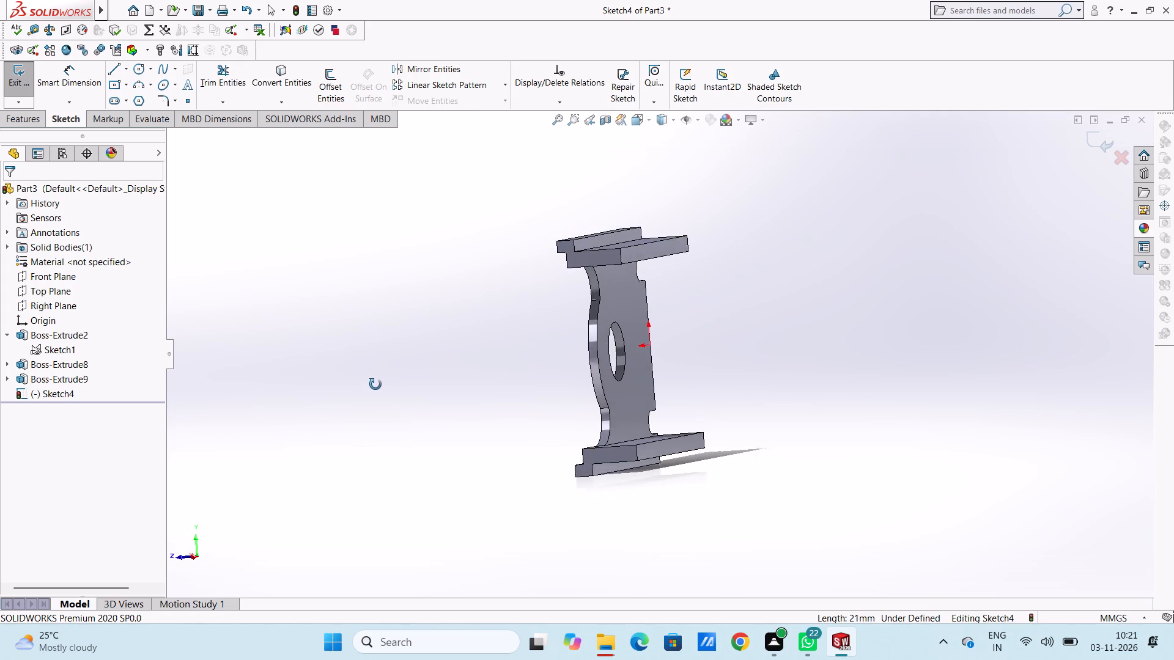
pyautogui.moveTo(375, 384); pyautogui.dragTo(367, 384, button='middle')
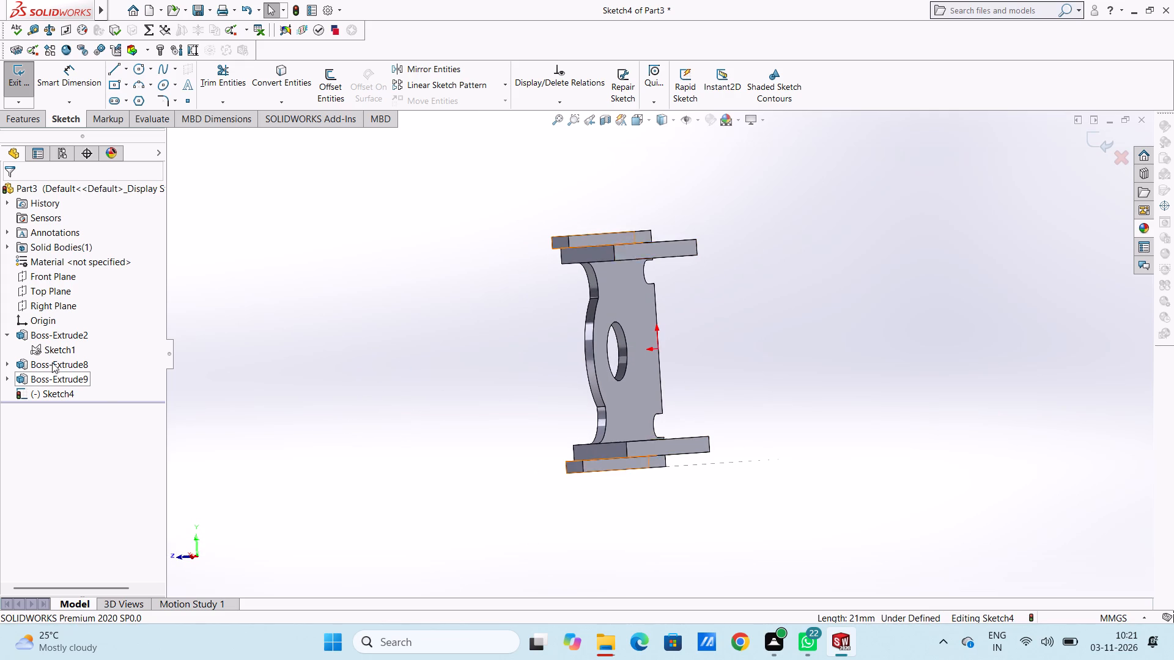
pyautogui.click(59, 346)
pyautogui.moveTo(316, 296); pyautogui.dragTo(364, 300, button='middle')
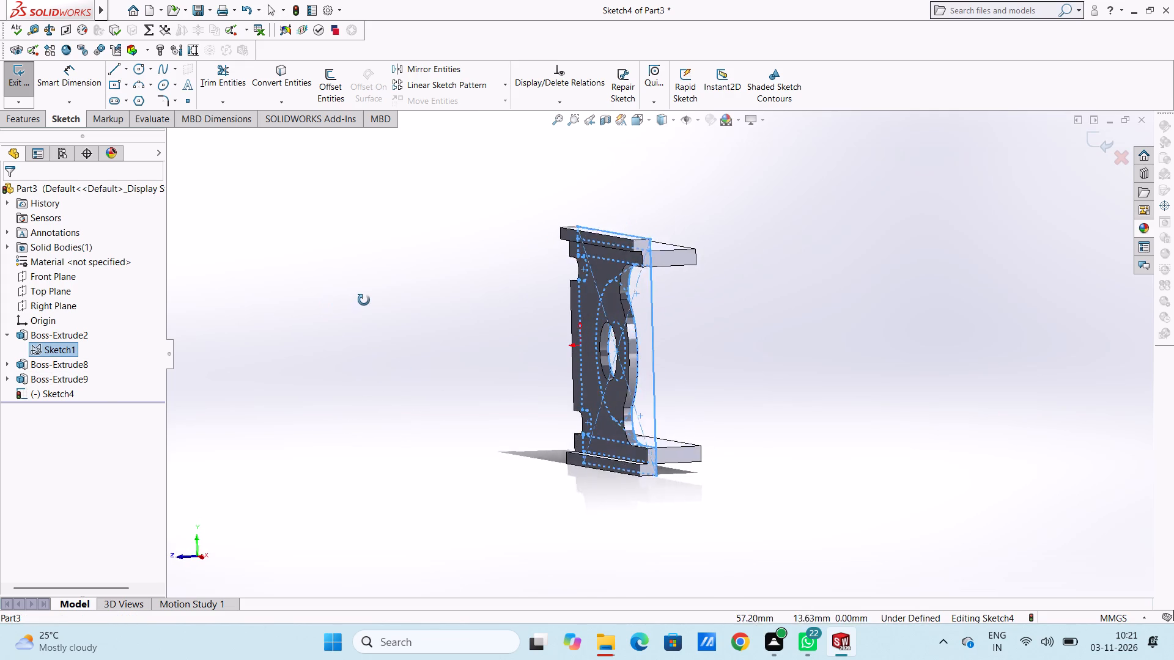
pyautogui.moveTo(364, 300); pyautogui.dragTo(373, 288, button='middle')
pyautogui.scroll(-4, 649, 246)
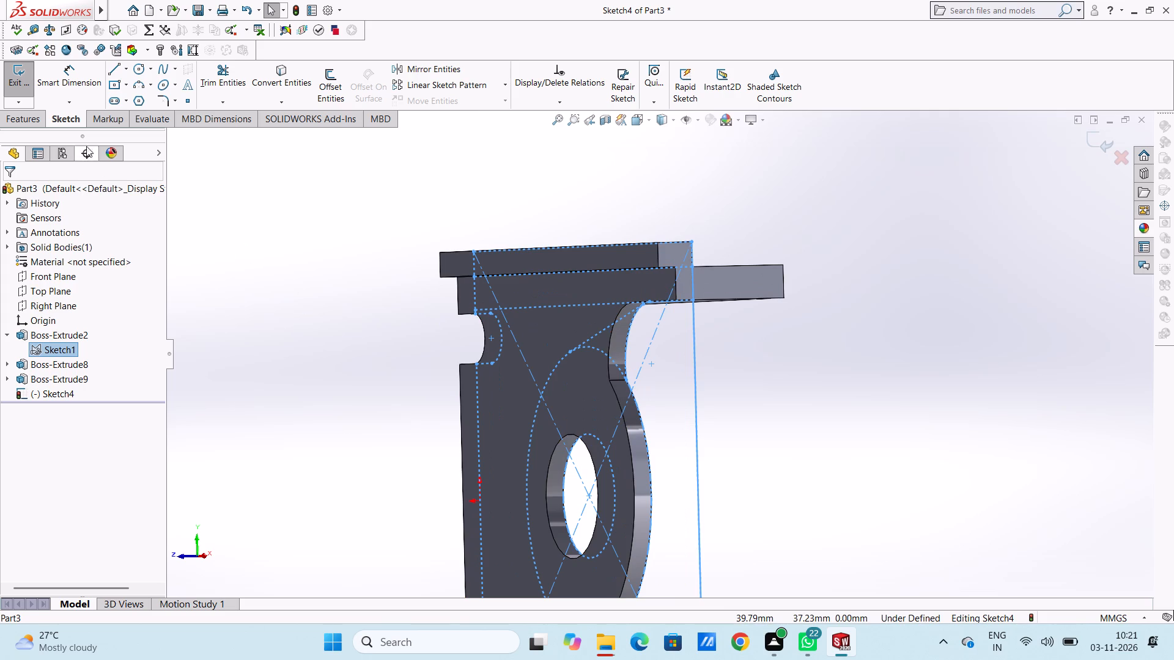
pyautogui.click(31, 126)
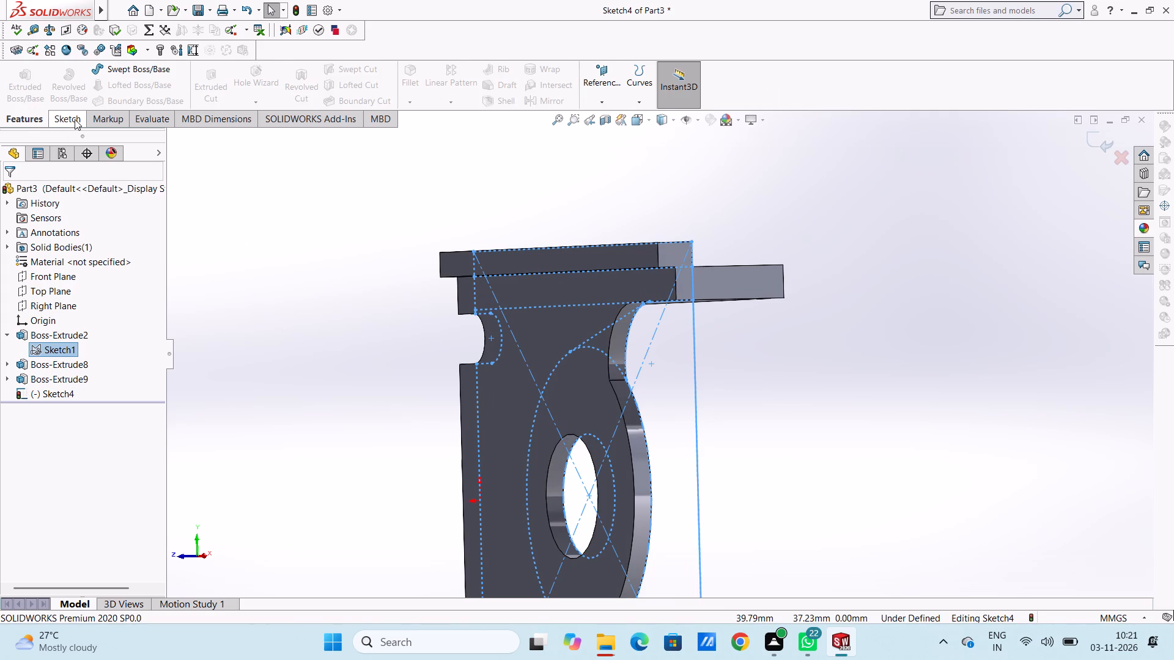
pyautogui.click(75, 119)
pyautogui.click(300, 249)
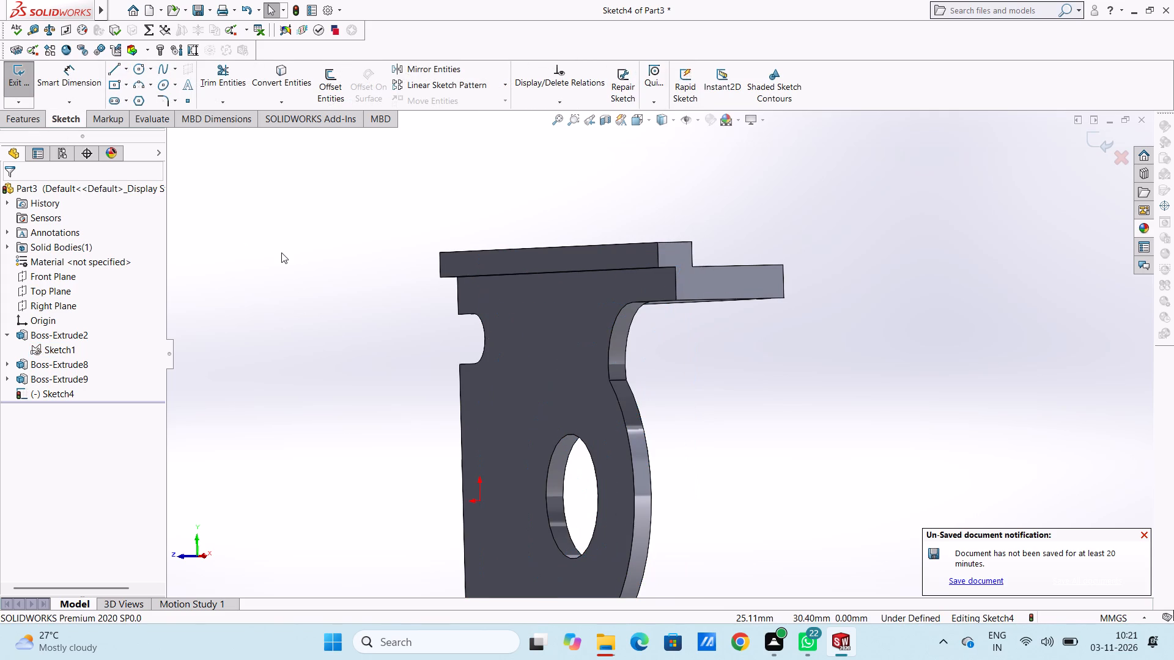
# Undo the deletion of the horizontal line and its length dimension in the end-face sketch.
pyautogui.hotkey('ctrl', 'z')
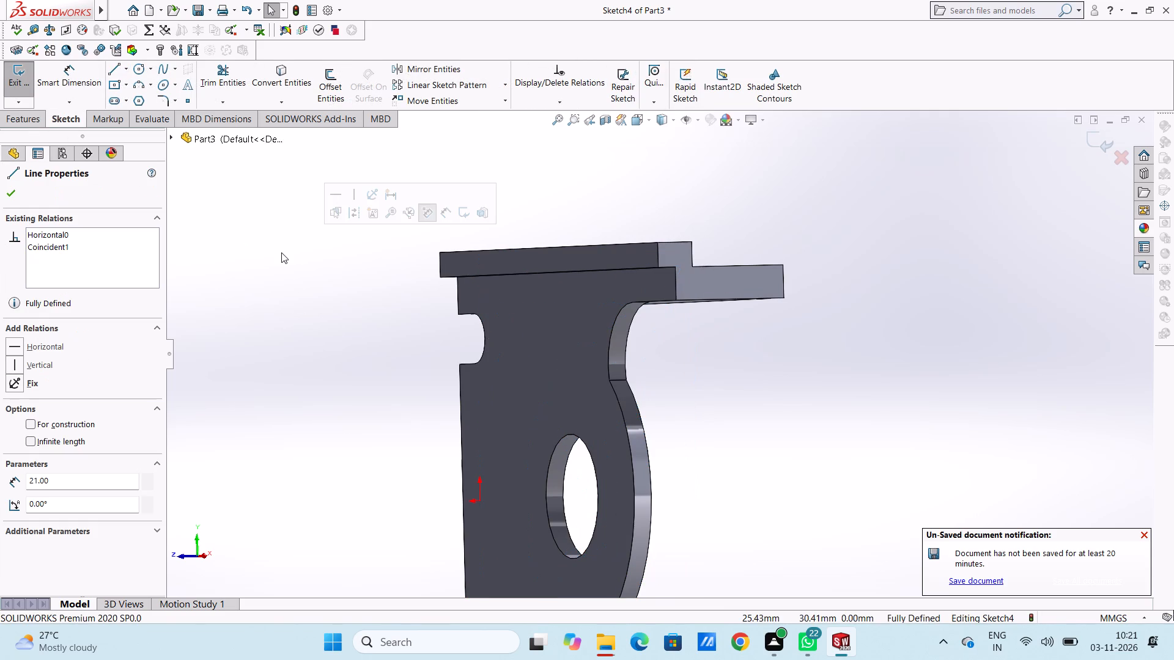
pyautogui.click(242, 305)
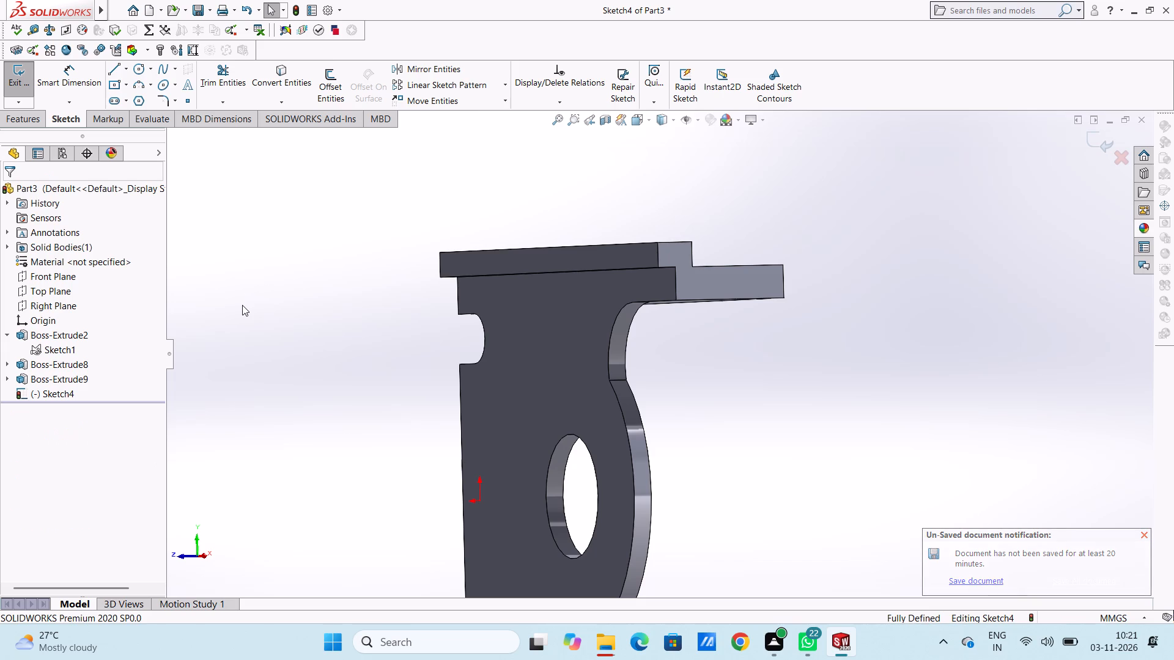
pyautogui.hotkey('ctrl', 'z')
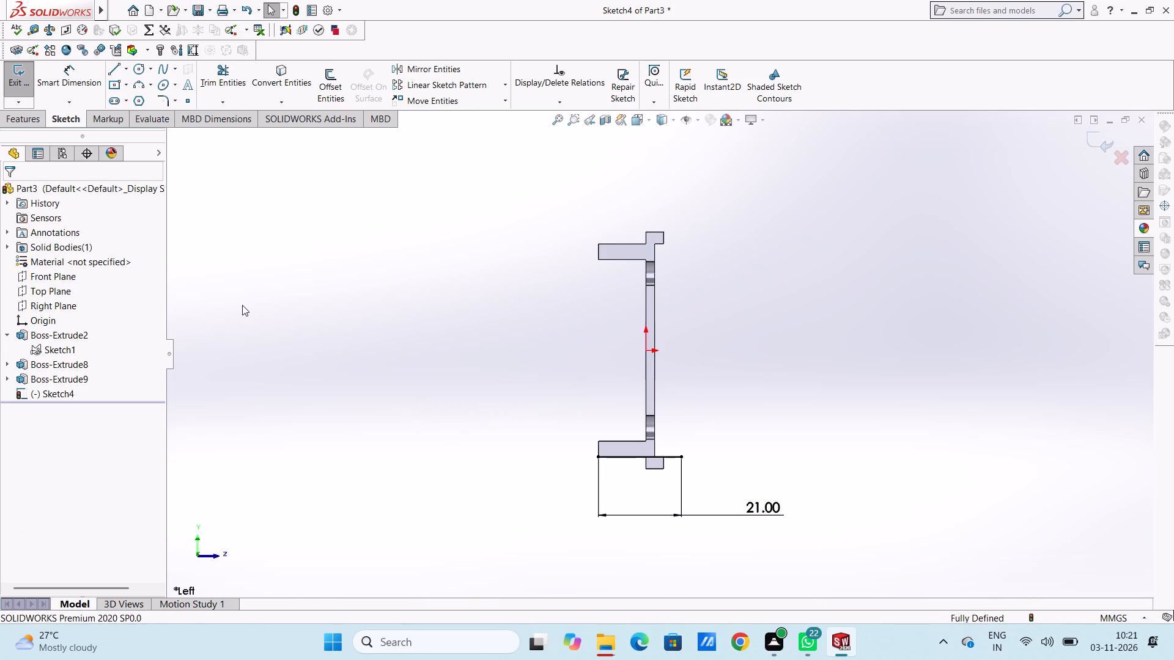
# Undo the remaining end-face sketch work, including the sketch itself.
pyautogui.hotkey('ctrl', 'z')
pyautogui.hotkey('ctrl', 'z')
pyautogui.hotkey('ctrl', 'z')
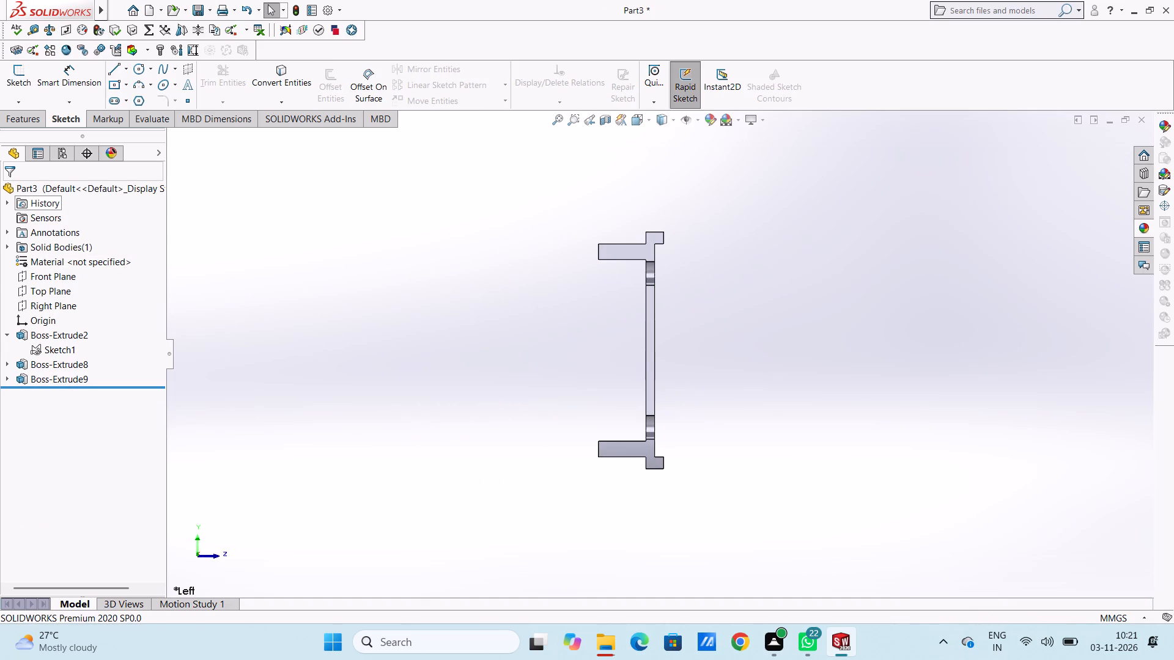
# Begin a new boss extrusion from Sketch1 with the two strip regions along the plate's upper edge as contours.
pyautogui.click(66, 346)
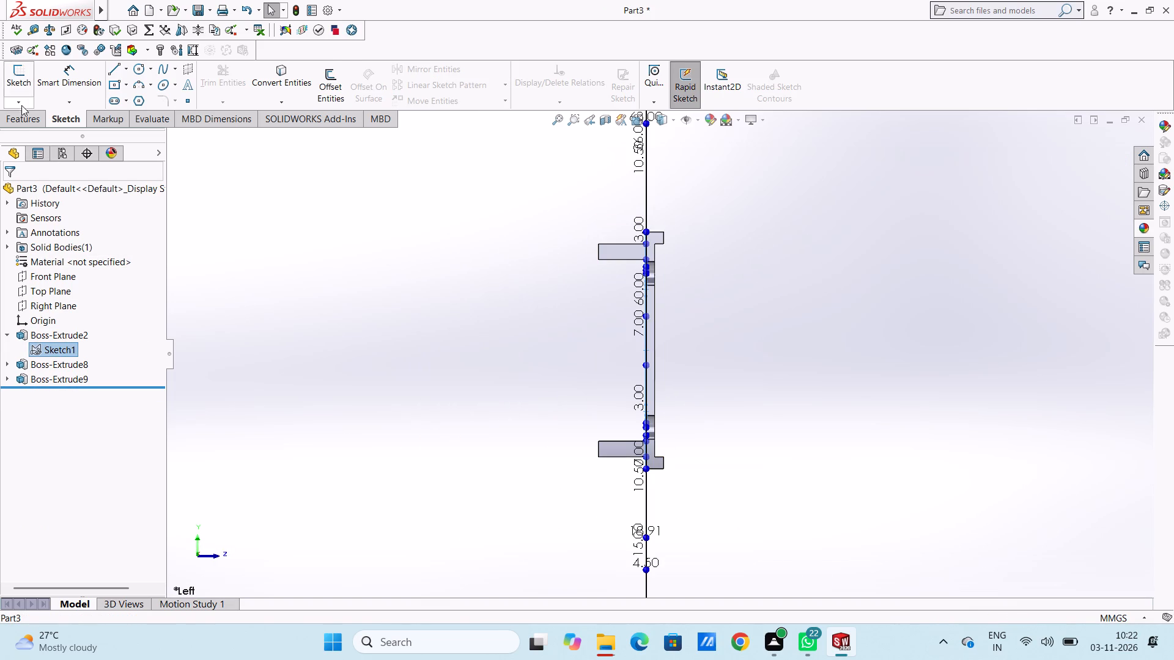
pyautogui.click(24, 116)
pyautogui.click(24, 81)
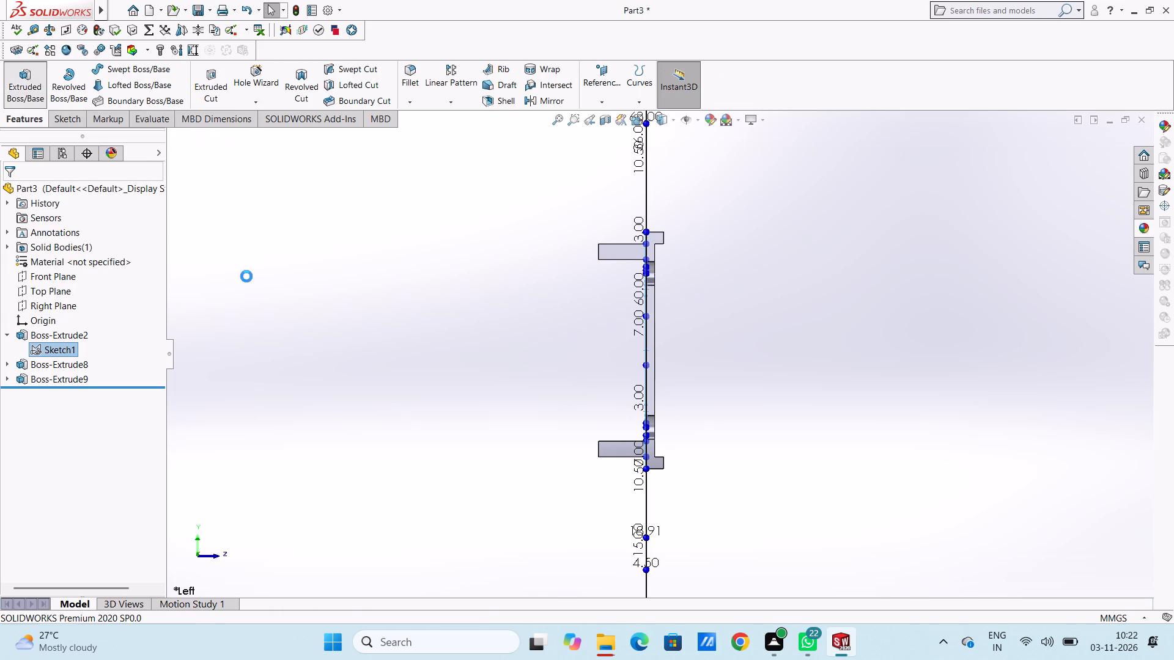
pyautogui.moveTo(349, 341); pyautogui.dragTo(409, 334, button='middle')
pyautogui.scroll(-4, 747, 221)
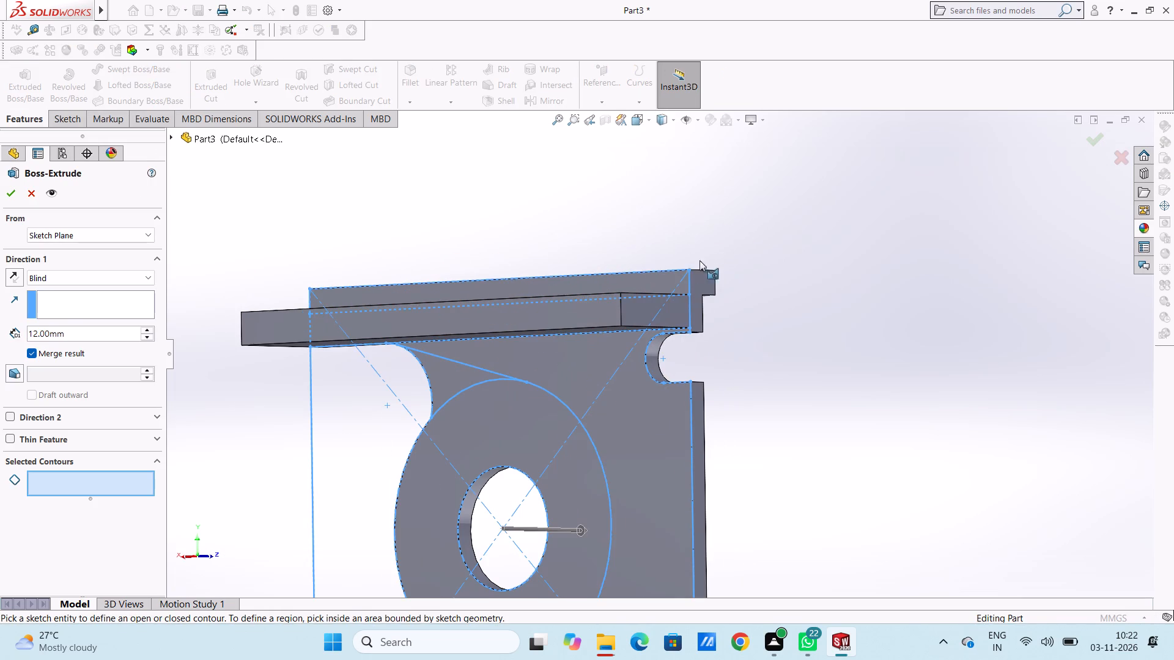
pyautogui.click(665, 283)
pyautogui.click(671, 309)
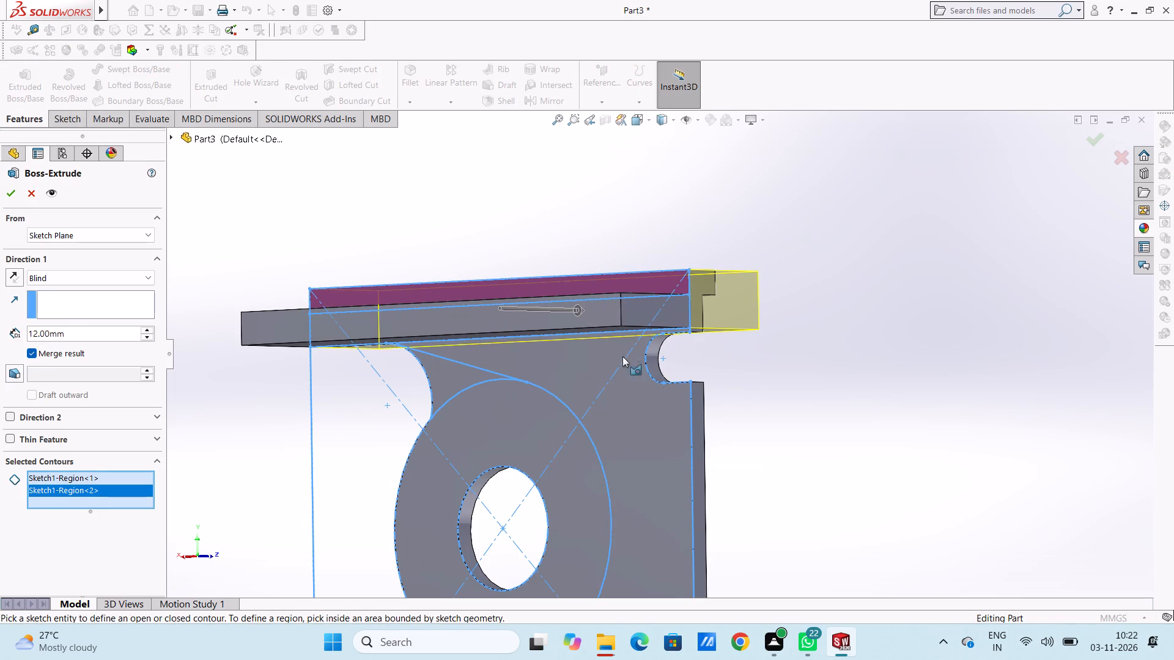
pyautogui.moveTo(796, 370); pyautogui.dragTo(687, 354, button='middle')
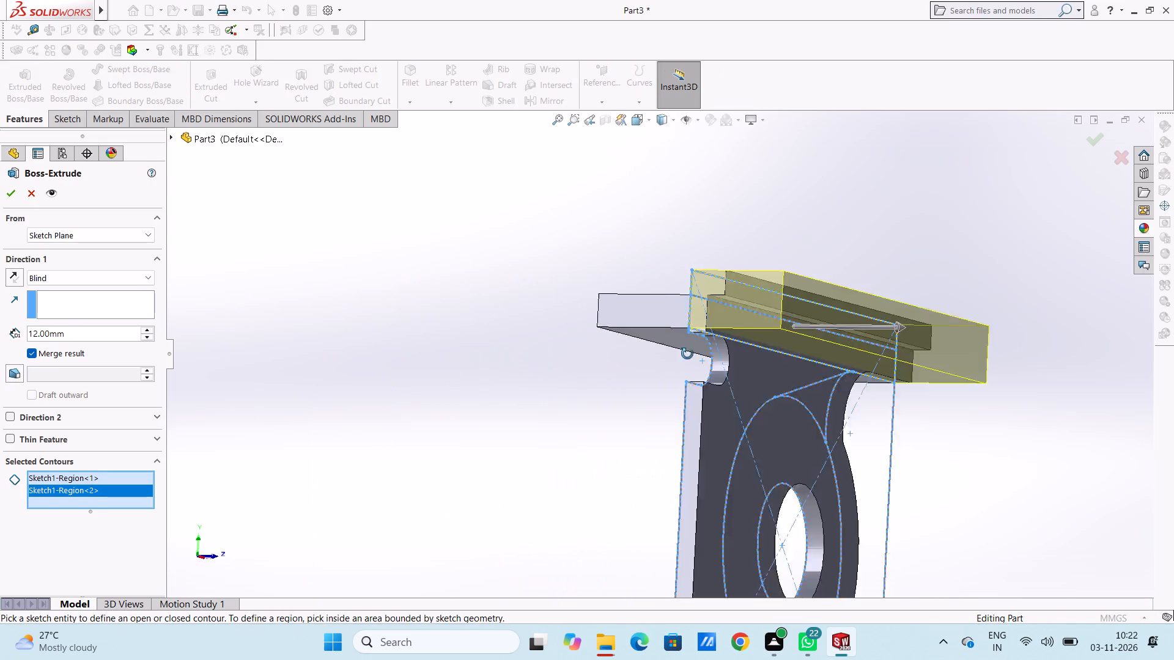
pyautogui.moveTo(687, 354); pyautogui.dragTo(671, 355, button='middle')
pyautogui.scroll(4, 671, 357)
pyautogui.moveTo(814, 403); pyautogui.dragTo(745, 381, button='middle')
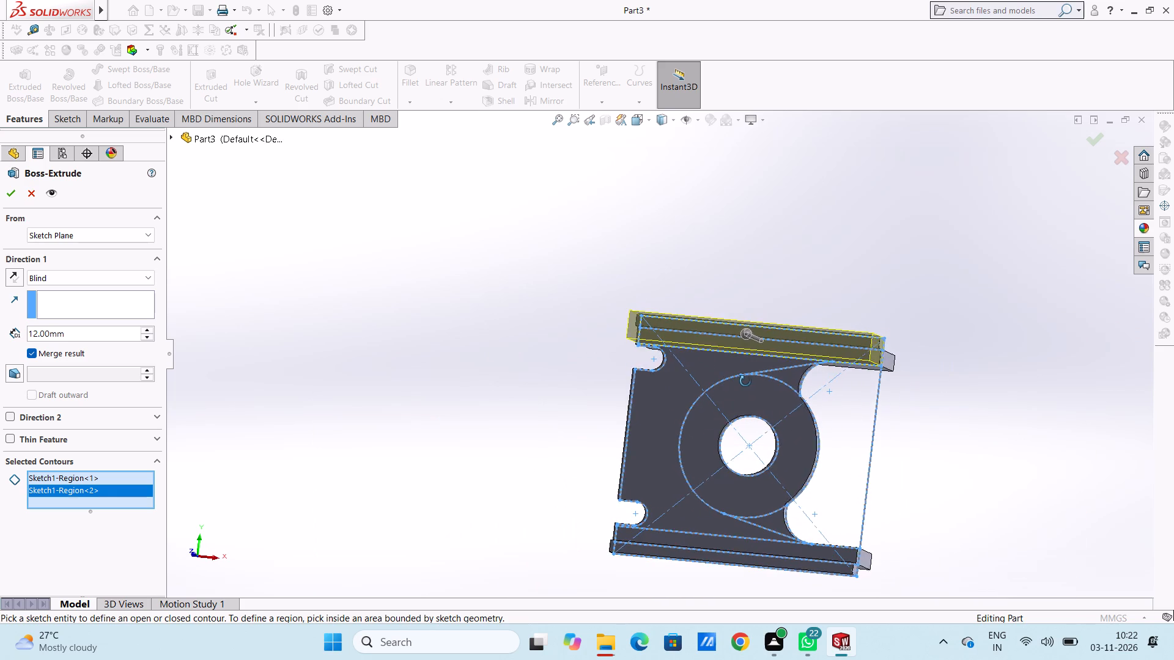
pyautogui.moveTo(745, 381); pyautogui.dragTo(722, 430, button='middle')
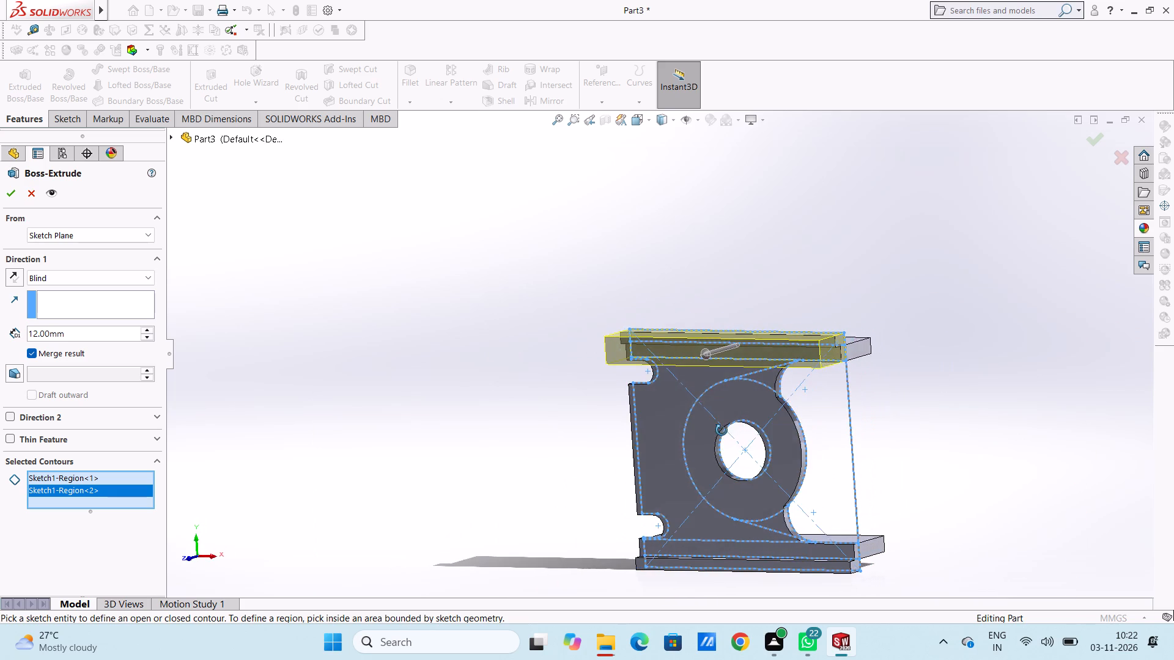
pyautogui.moveTo(722, 430); pyautogui.dragTo(703, 420, button='middle')
# Add the plate body, ring, two corner fillet regions and both lower edge strips to the extrusion's contours, leaving the central hole open.
pyautogui.scroll(-4, 745, 415)
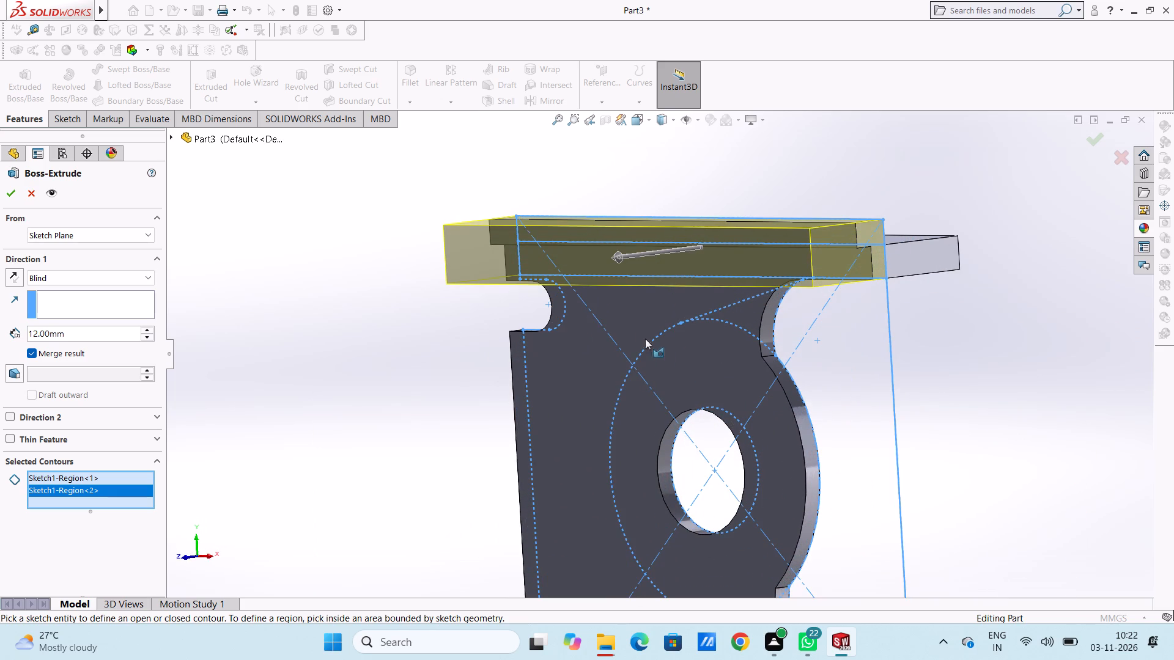
pyautogui.click(637, 329)
pyautogui.click(704, 364)
pyautogui.click(734, 313)
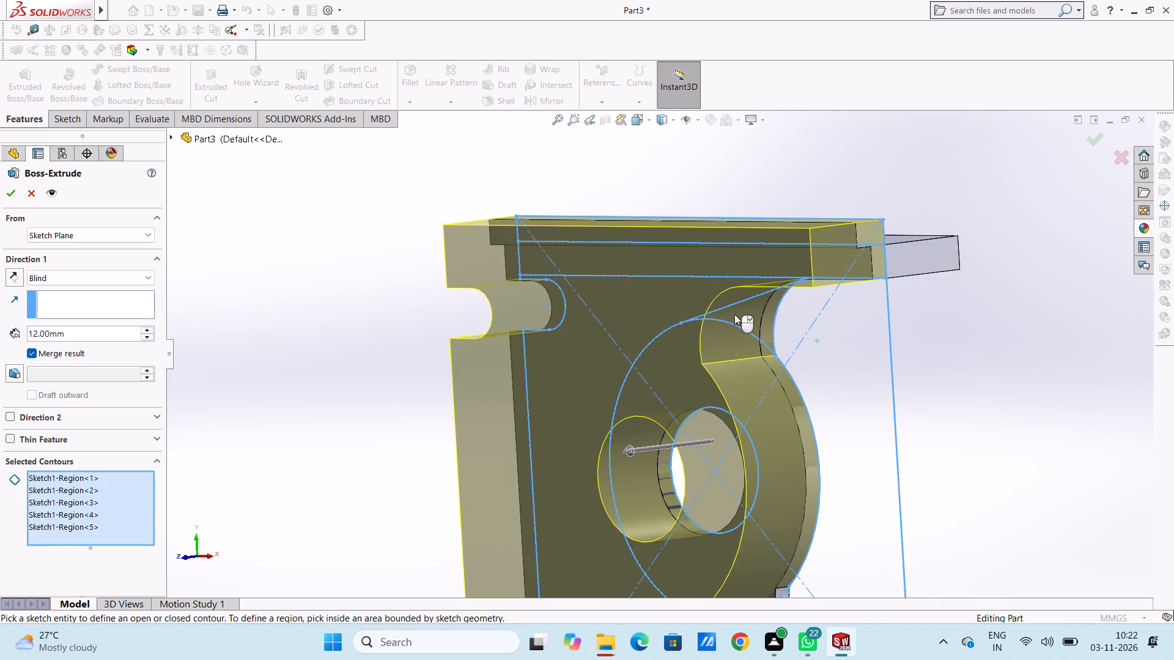
pyautogui.scroll(5, 736, 316)
pyautogui.scroll(-4, 670, 502)
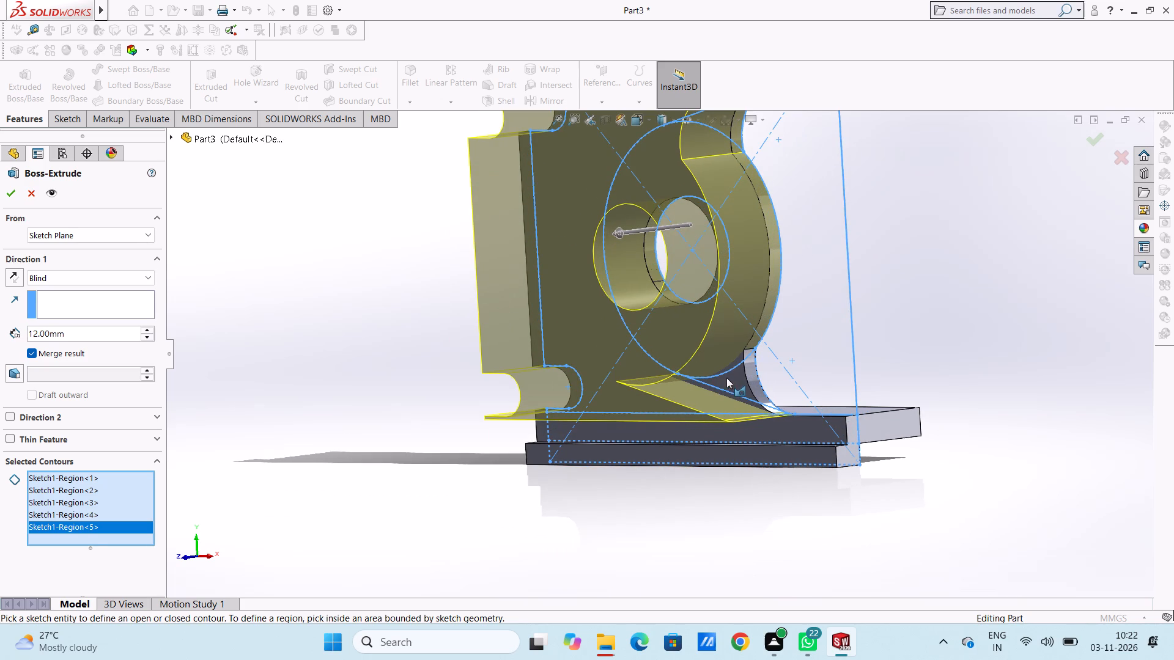
pyautogui.click(732, 378)
pyautogui.moveTo(777, 369); pyautogui.dragTo(805, 362, button='middle')
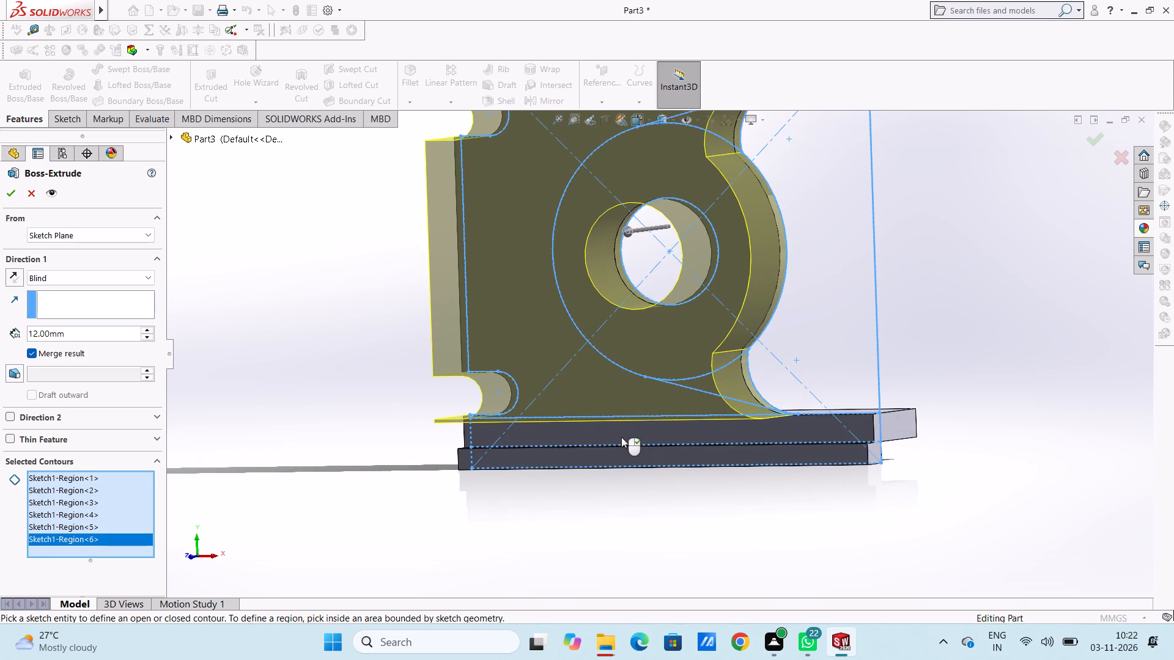
pyautogui.click(621, 437)
pyautogui.click(617, 450)
pyautogui.scroll(6, 418, 345)
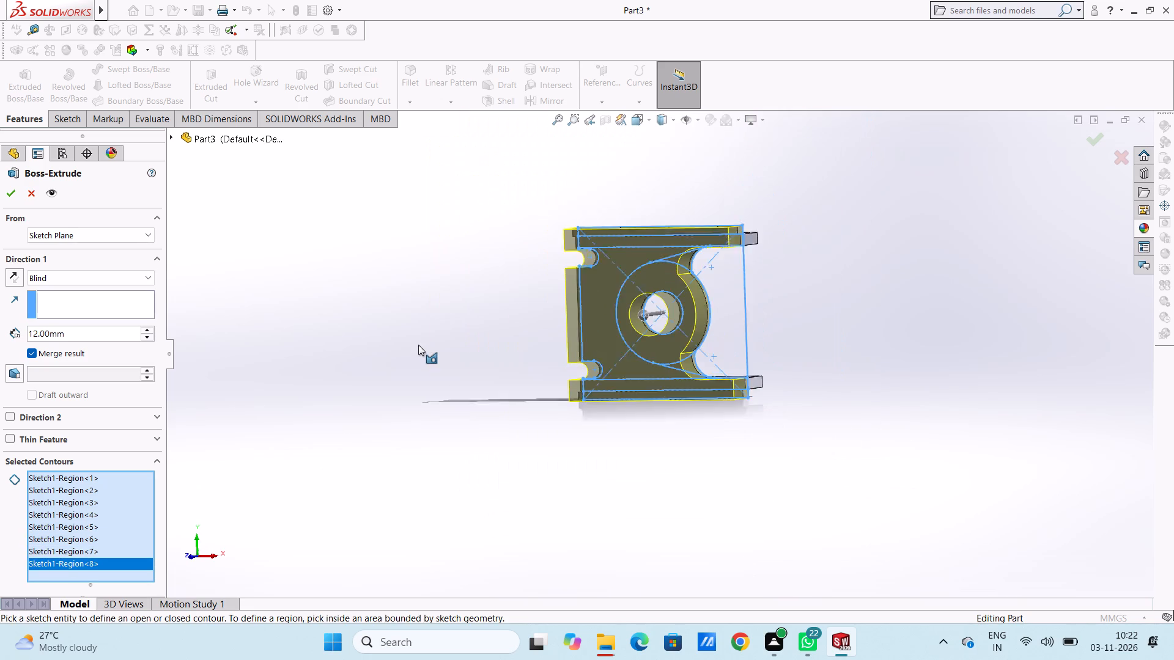
# Reverse the extrusion toward the flanges and set its blind depth to 2.5 mm.
pyautogui.moveTo(418, 344); pyautogui.dragTo(340, 356, button='middle')
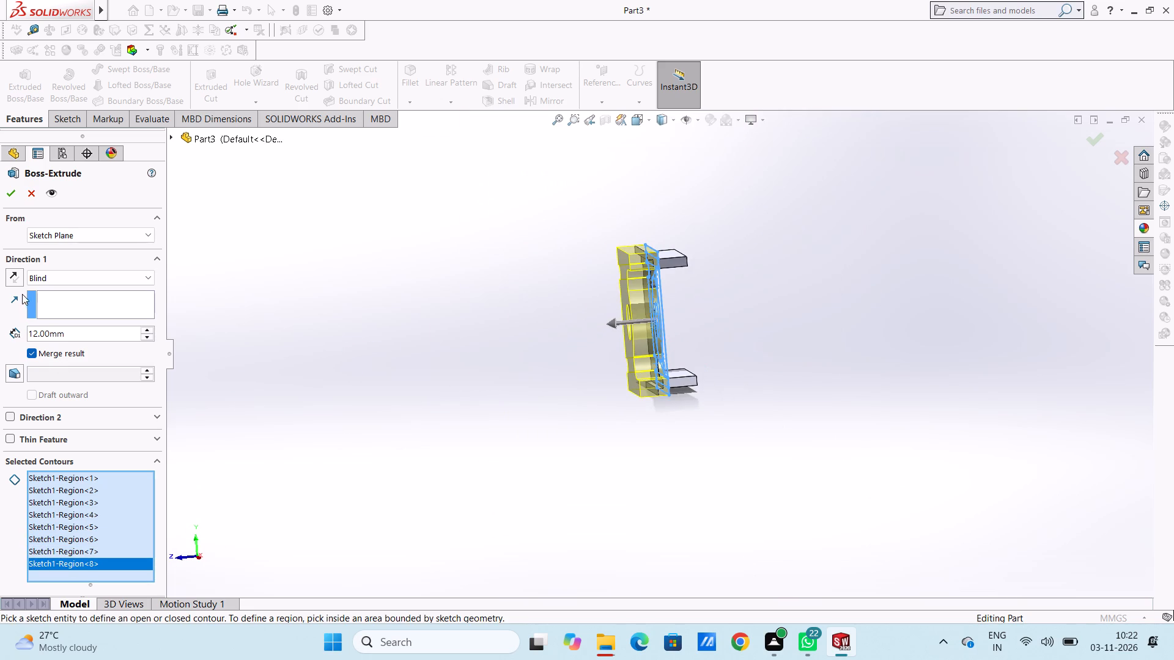
pyautogui.click(12, 276)
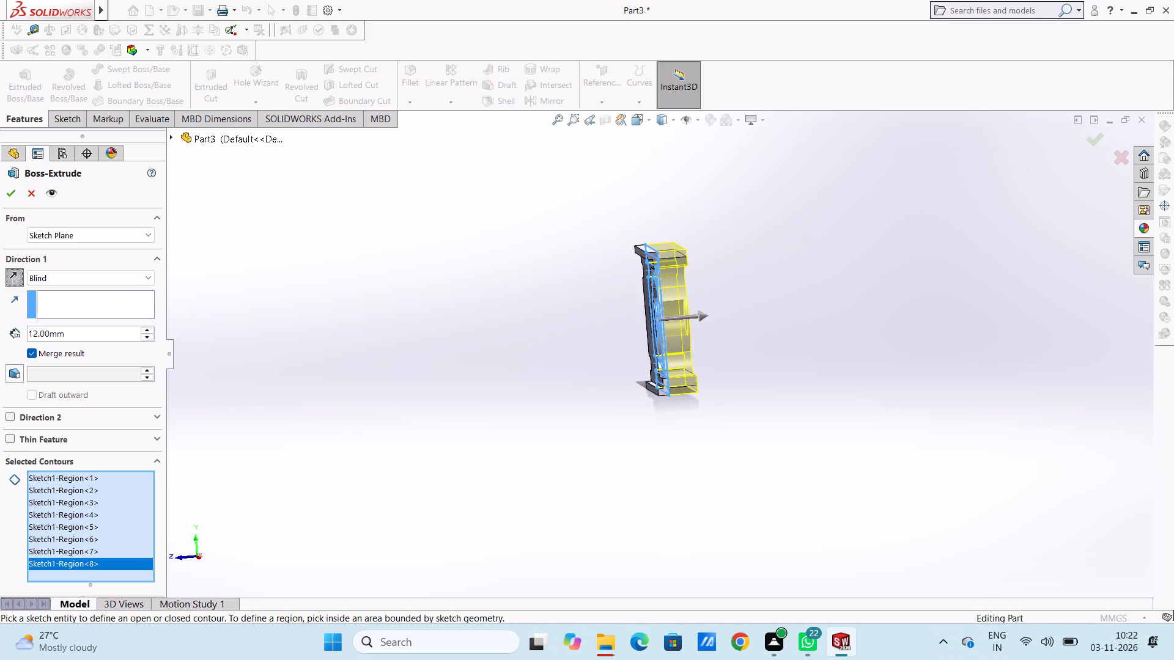
pyautogui.doubleClick(92, 333)
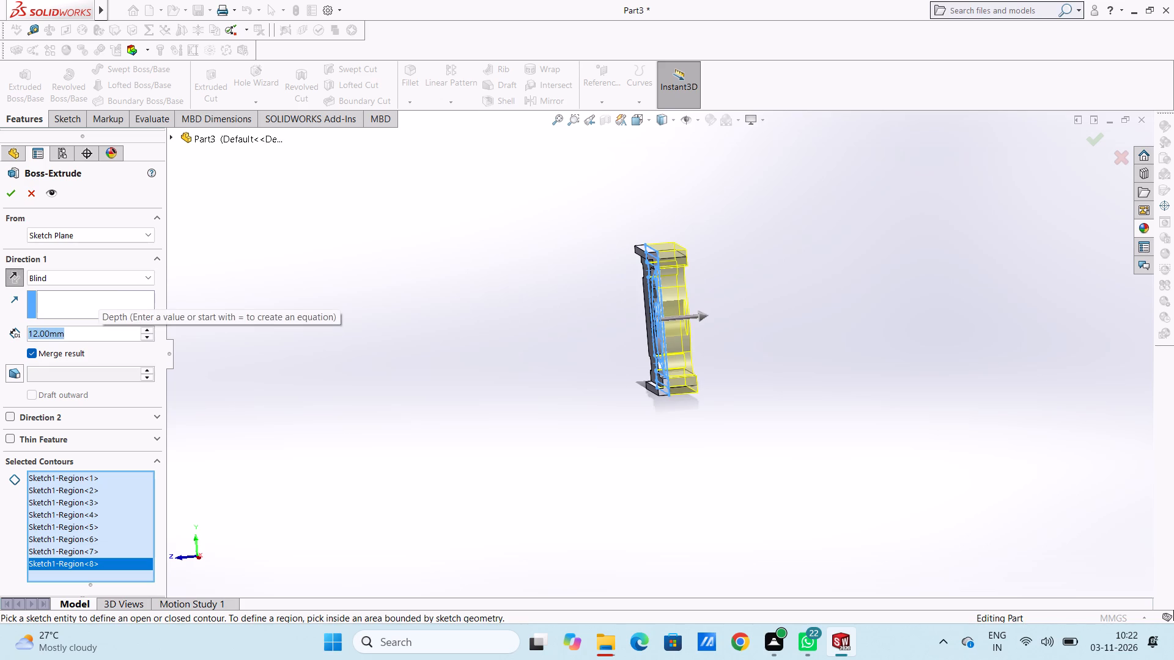
pyautogui.write('2.5')
pyautogui.press('Return')
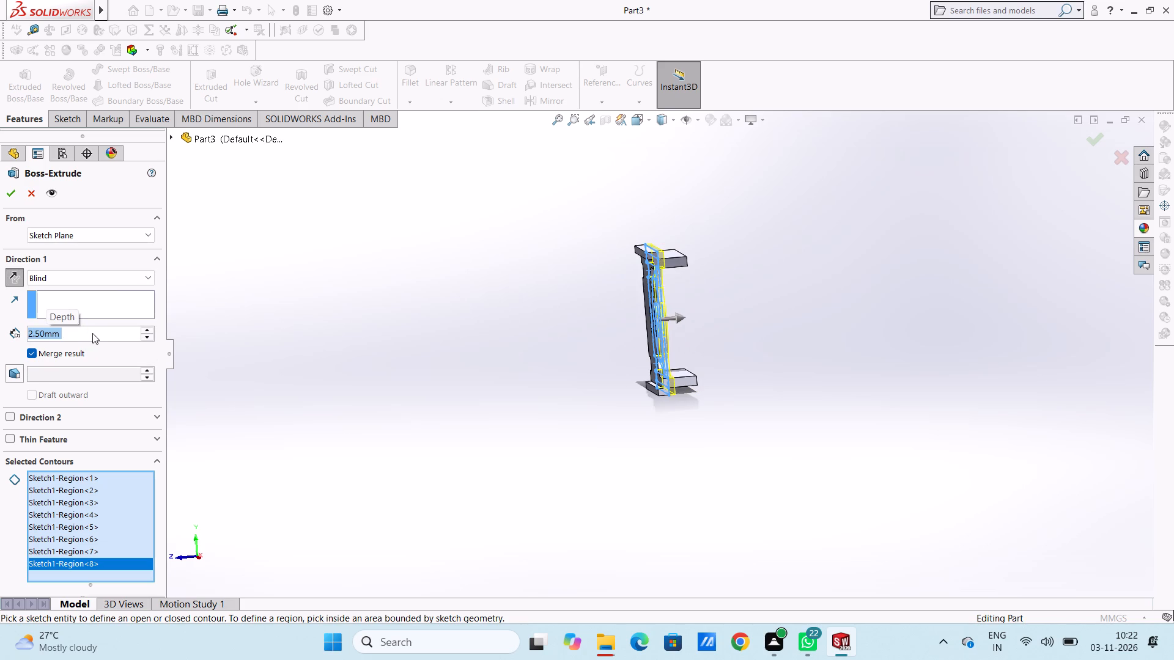
pyautogui.click(124, 276)
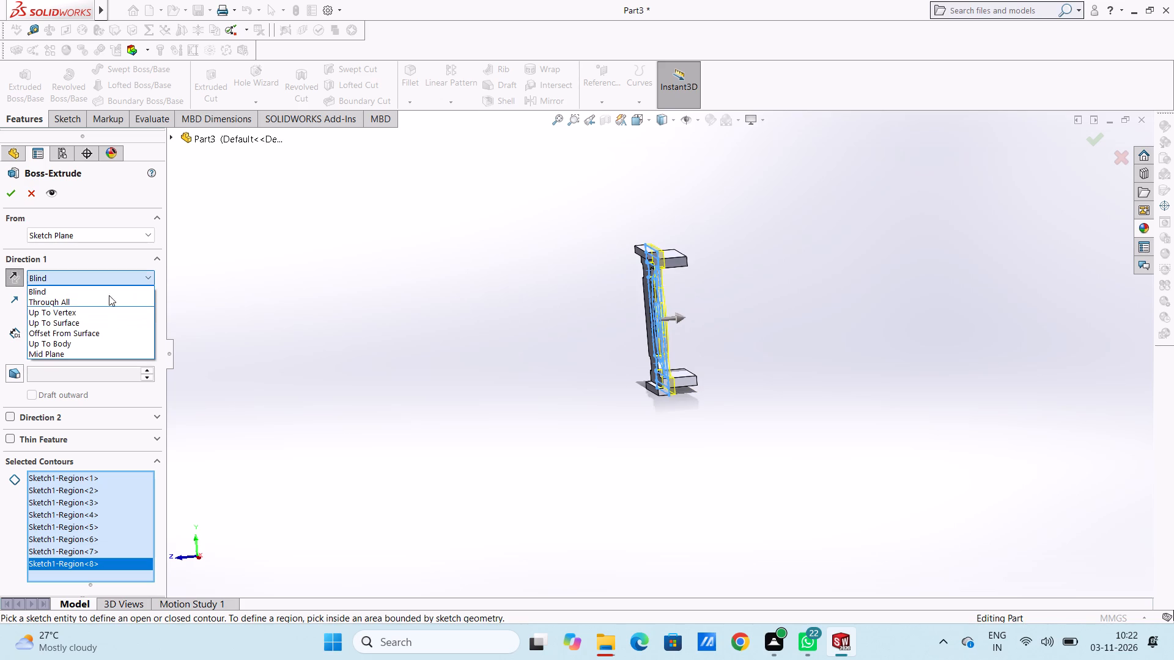
pyautogui.click(264, 257)
# Start the extrusion from the upper flange's free end face and create the second plate.
pyautogui.click(132, 238)
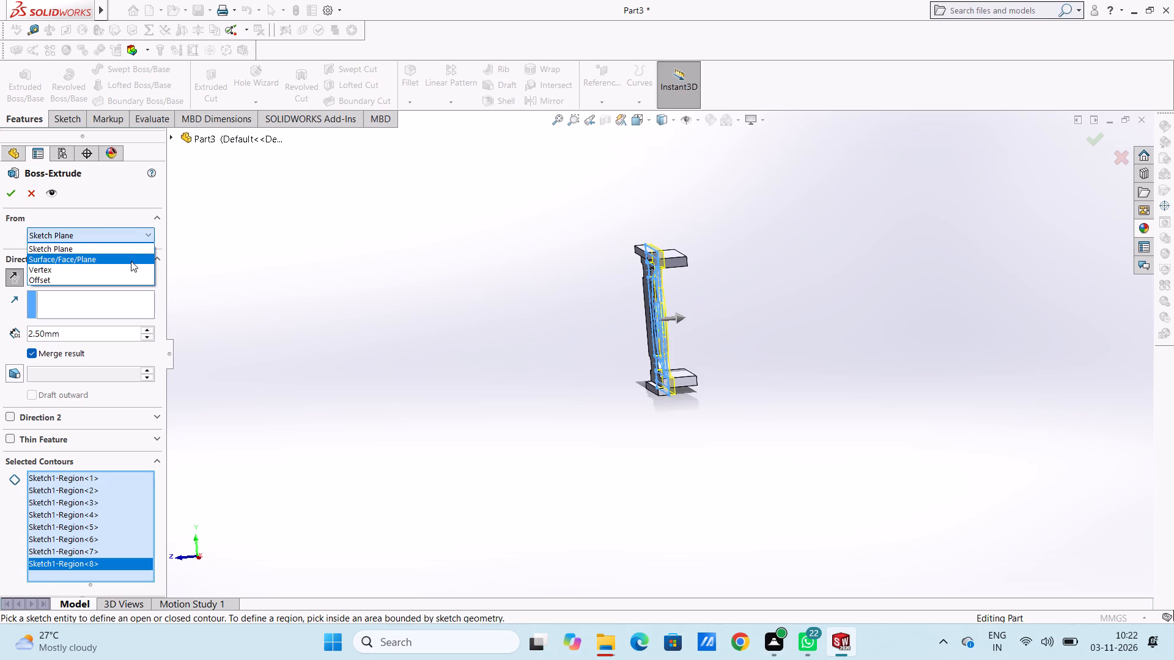
pyautogui.click(131, 261)
pyautogui.moveTo(545, 280); pyautogui.dragTo(470, 317, button='middle')
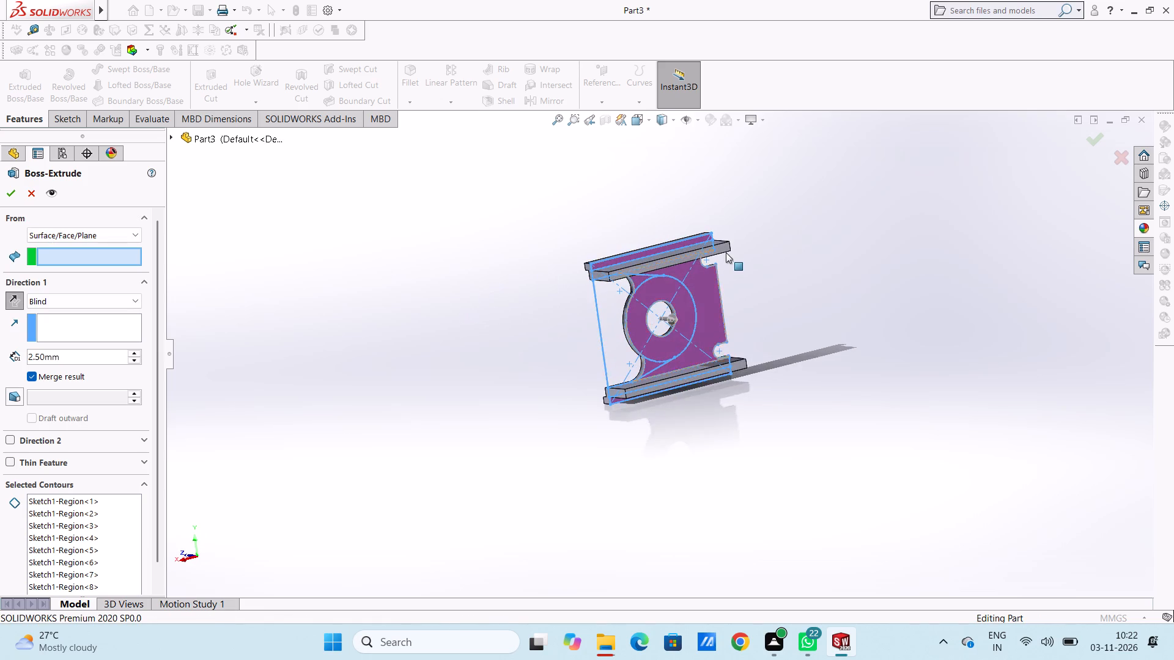
pyautogui.scroll(-1, 797, 227)
pyautogui.moveTo(803, 232); pyautogui.dragTo(825, 249, button='middle')
pyautogui.scroll(-2, 700, 291)
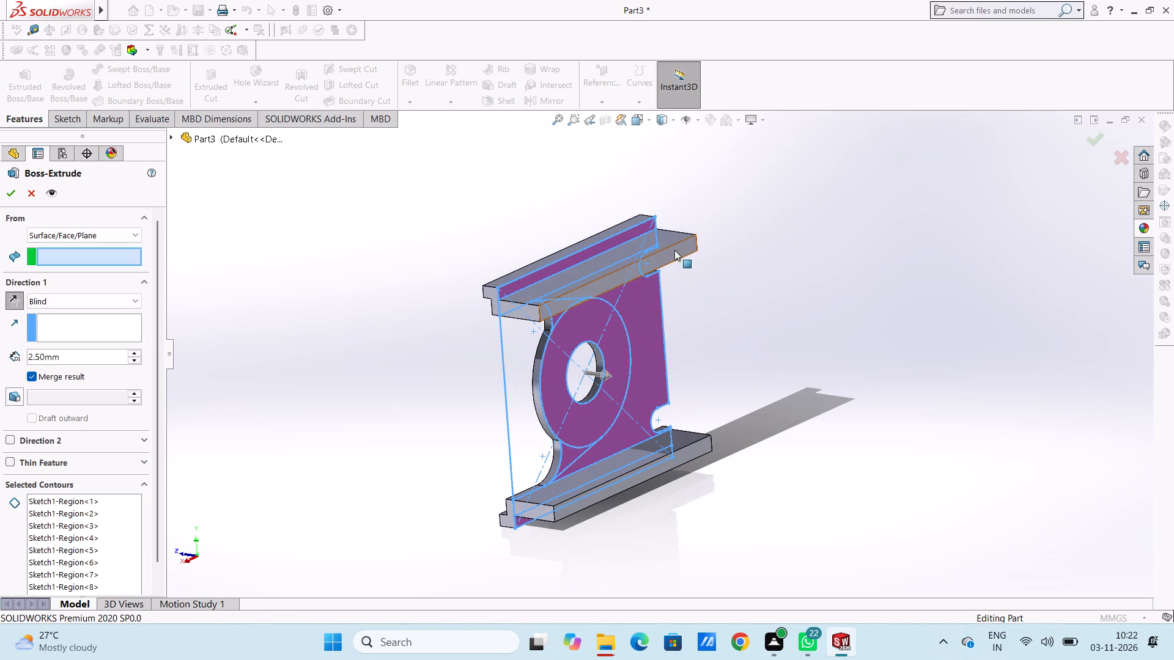
pyautogui.click(674, 250)
pyautogui.moveTo(352, 304); pyautogui.dragTo(380, 304, button='middle')
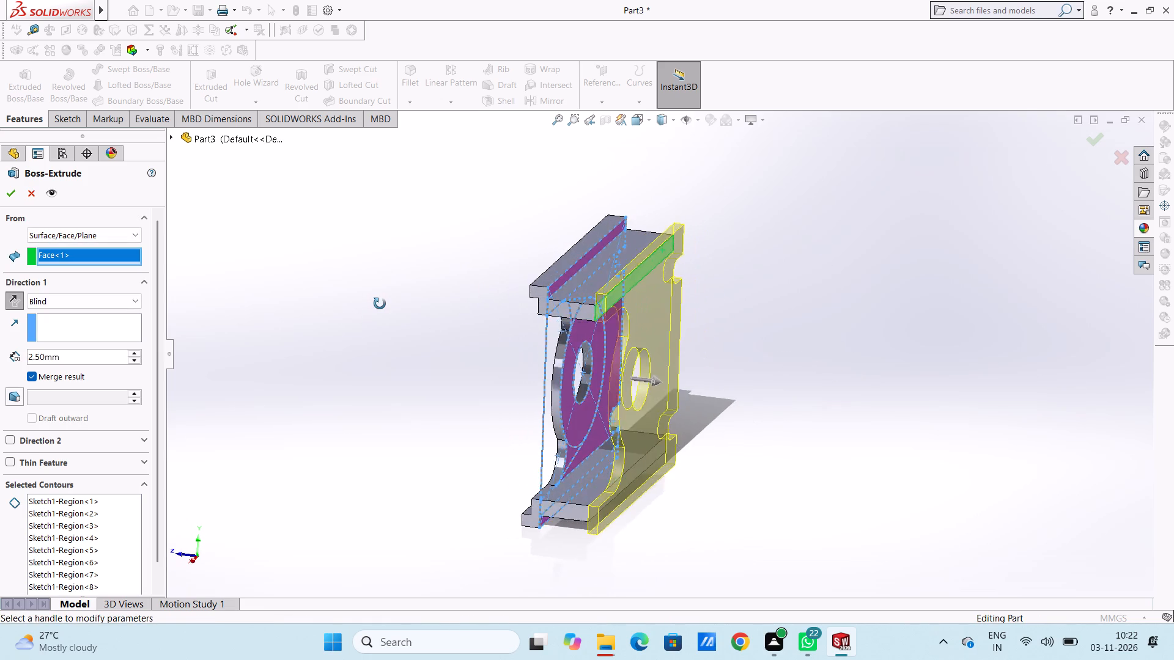
pyautogui.moveTo(380, 304); pyautogui.dragTo(394, 302, button='middle')
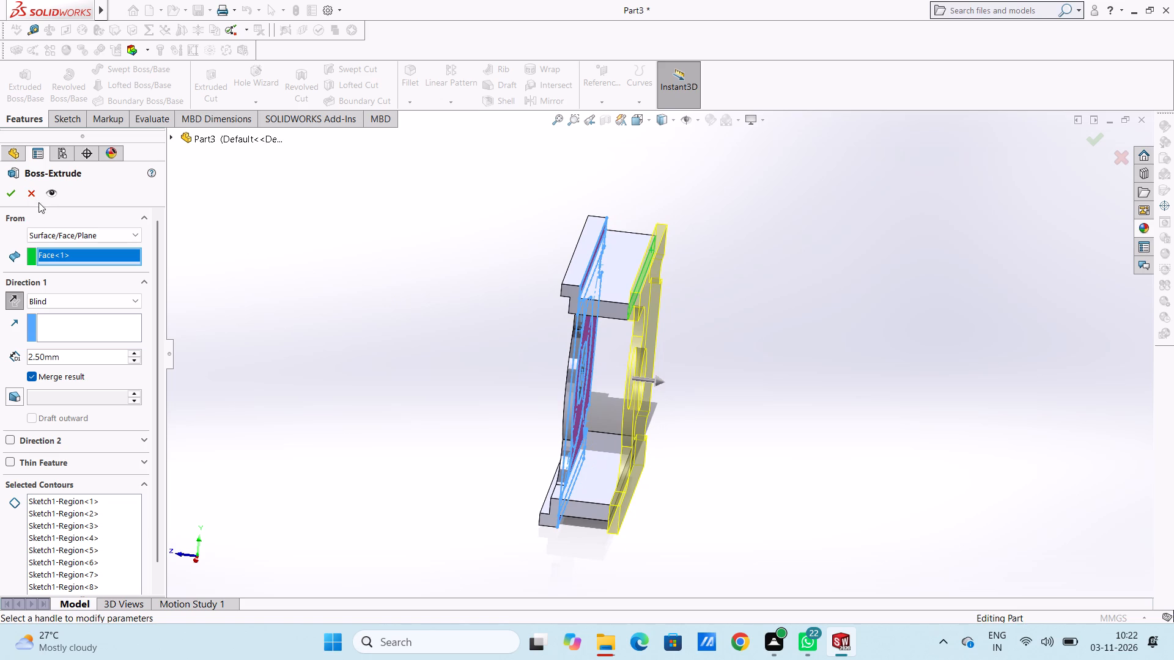
pyautogui.click(13, 197)
pyautogui.click(268, 241)
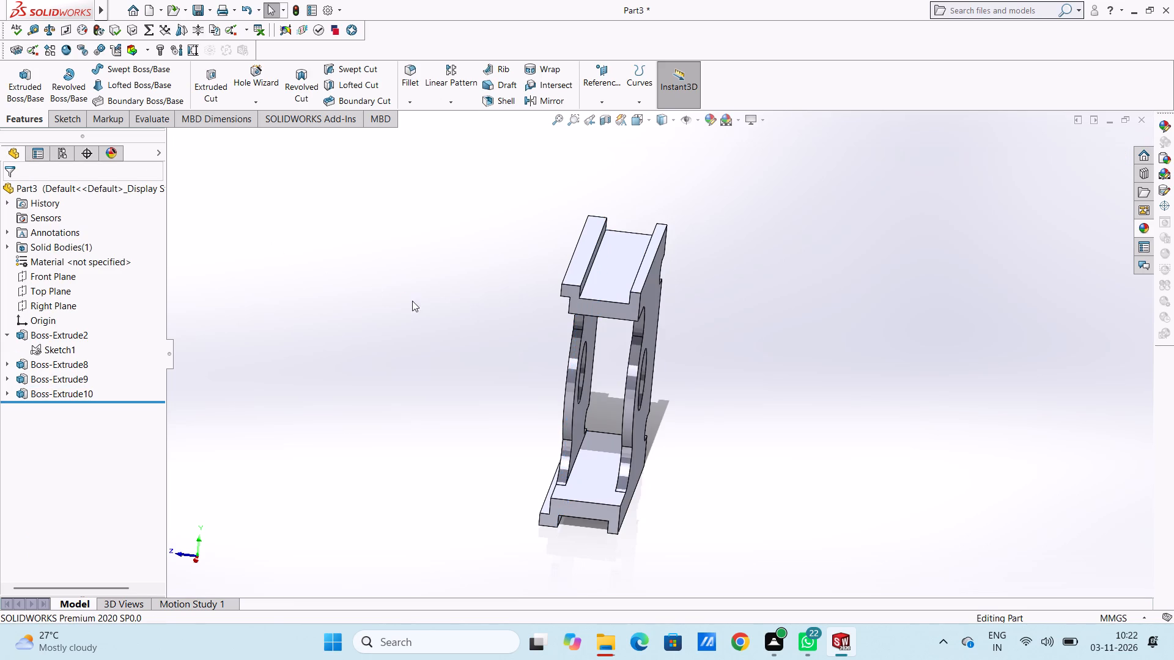
# Begin another boss extrusion from Sketch1 using the slotted-end plate region outside the large circle.
pyautogui.moveTo(412, 301); pyautogui.dragTo(419, 283, button='middle')
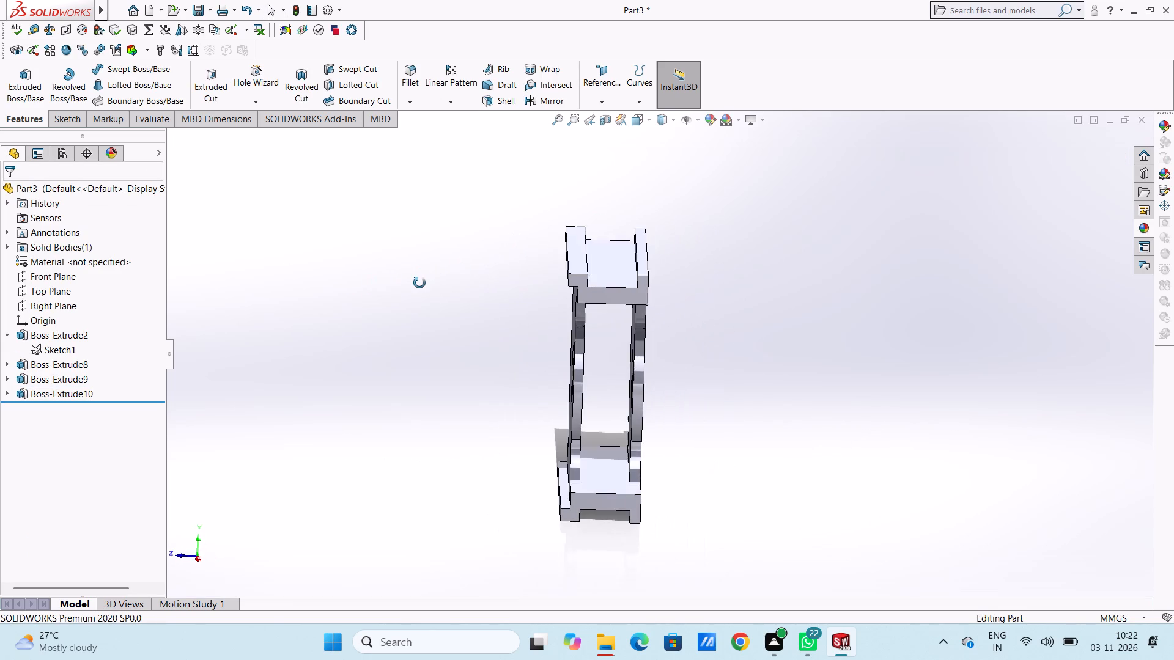
pyautogui.moveTo(419, 283); pyautogui.dragTo(541, 271, button='middle')
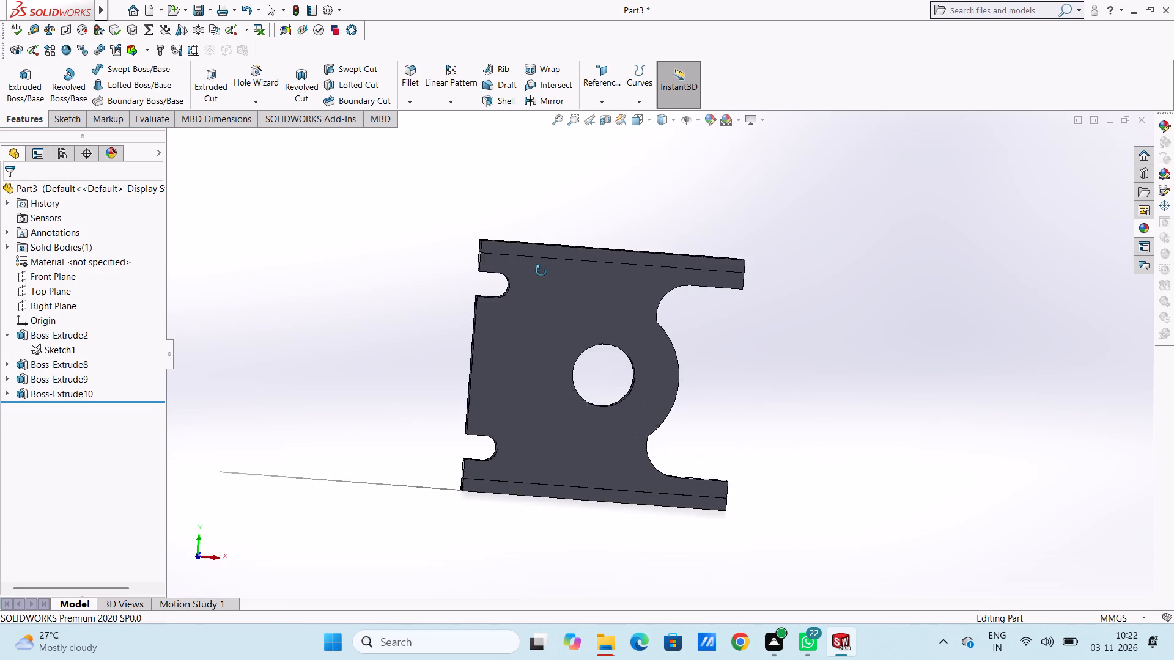
pyautogui.moveTo(541, 271); pyautogui.dragTo(617, 321, button='middle')
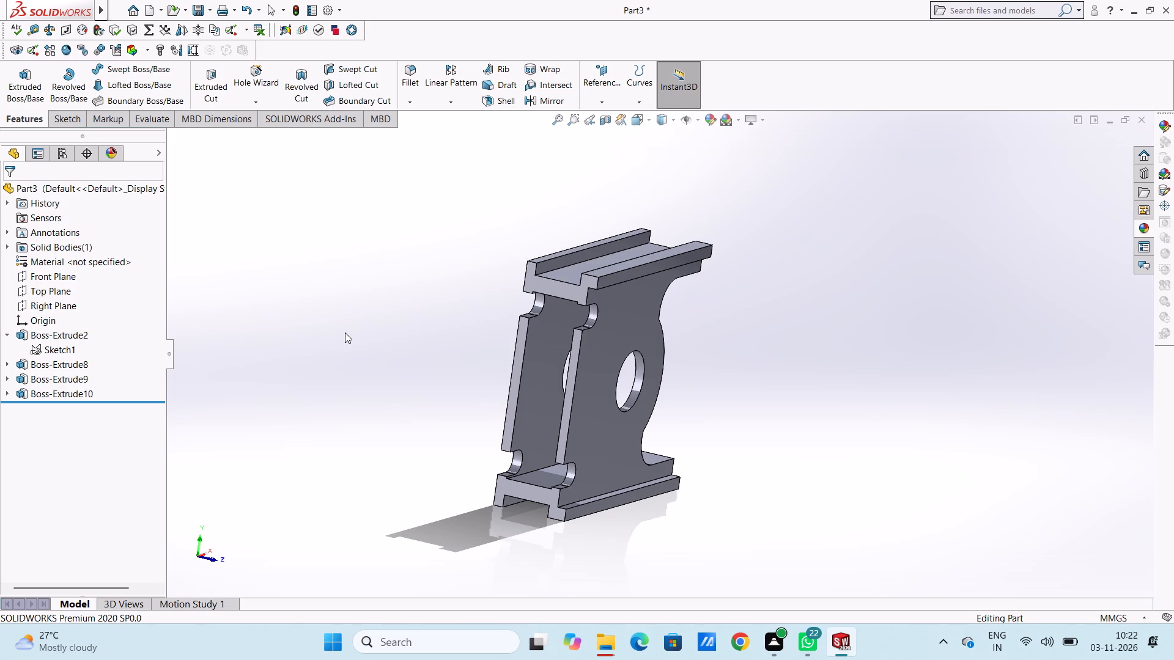
pyautogui.click(71, 335)
pyautogui.click(67, 346)
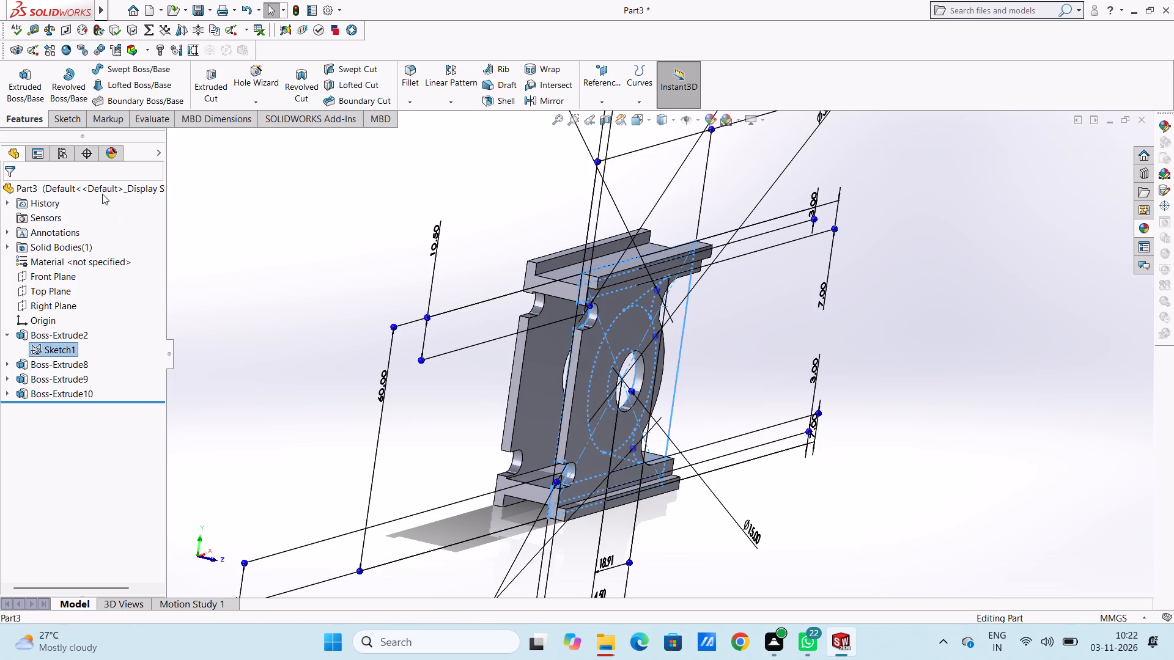
pyautogui.click(29, 89)
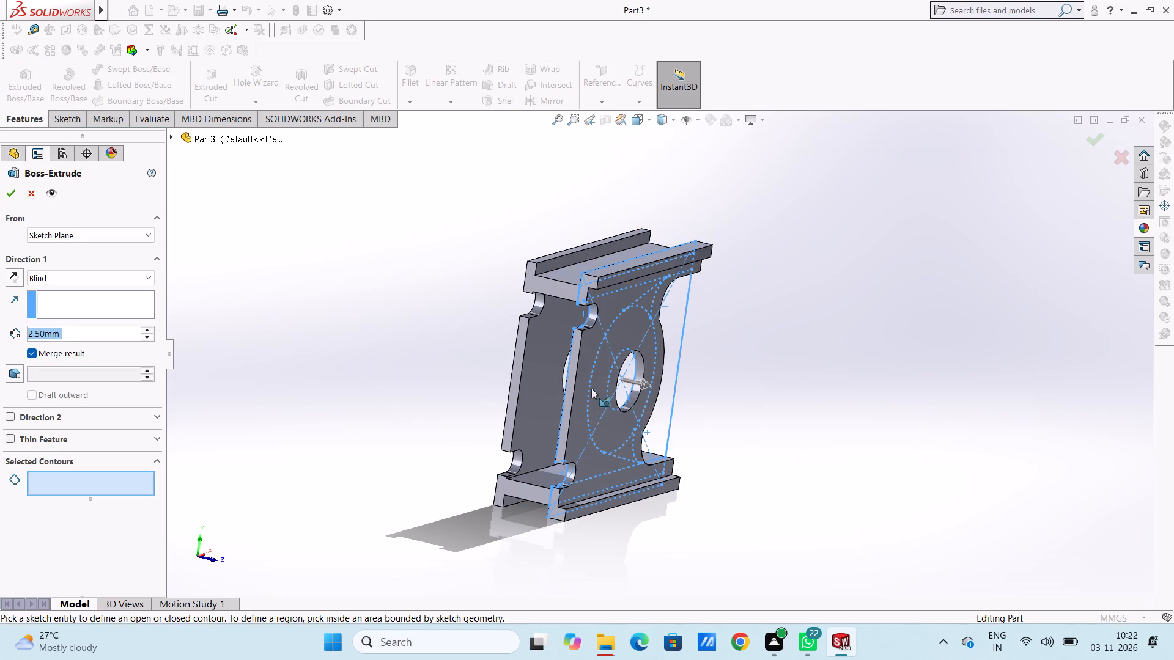
pyautogui.moveTo(593, 387); pyautogui.dragTo(553, 348, button='middle')
pyautogui.click(567, 294)
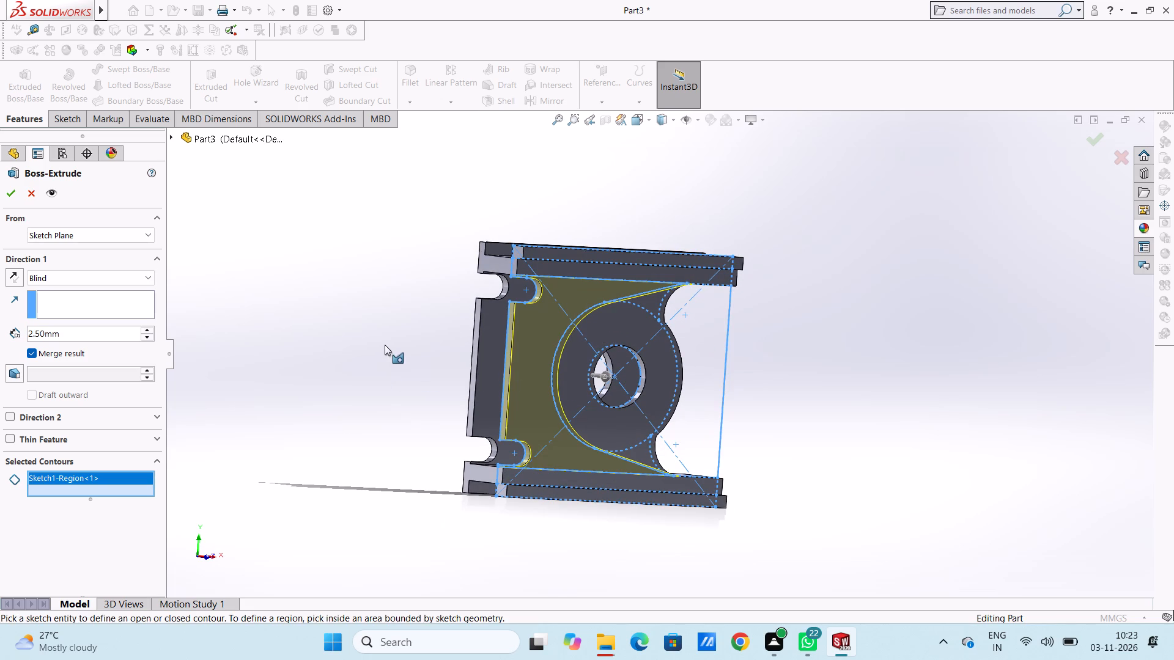
pyautogui.moveTo(388, 342); pyautogui.dragTo(463, 347, button='middle')
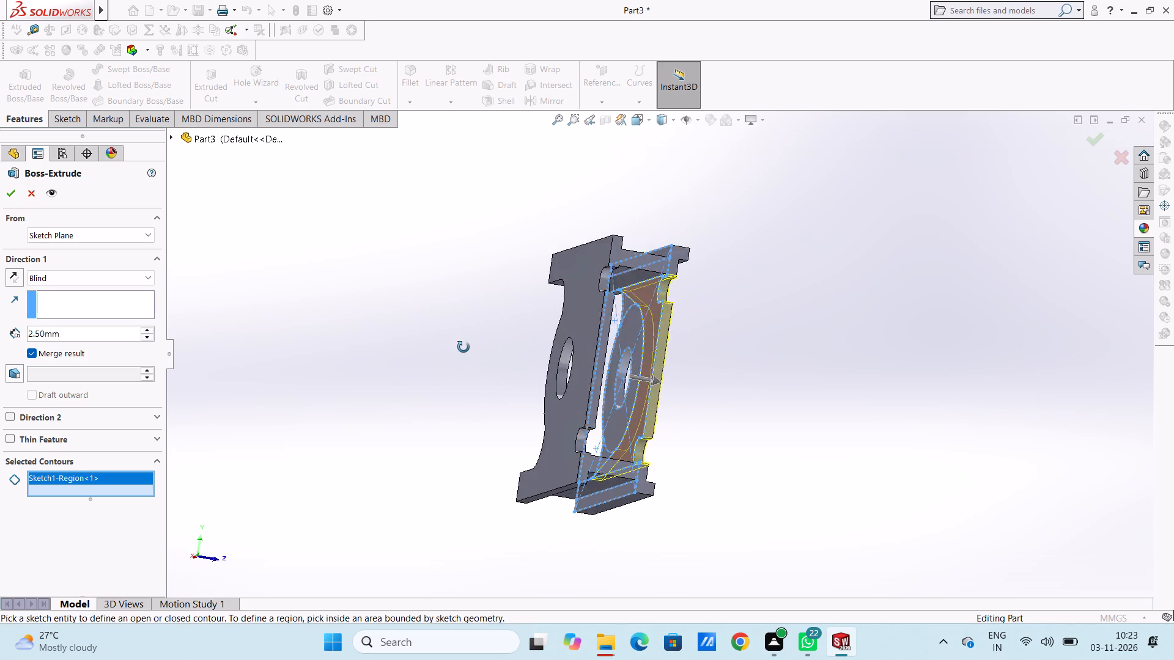
pyautogui.moveTo(463, 347); pyautogui.dragTo(395, 363, button='middle')
# Extrude the slotted-end region up to the opposite plate's inner face to fill the gap between the plates.
pyautogui.click(111, 274)
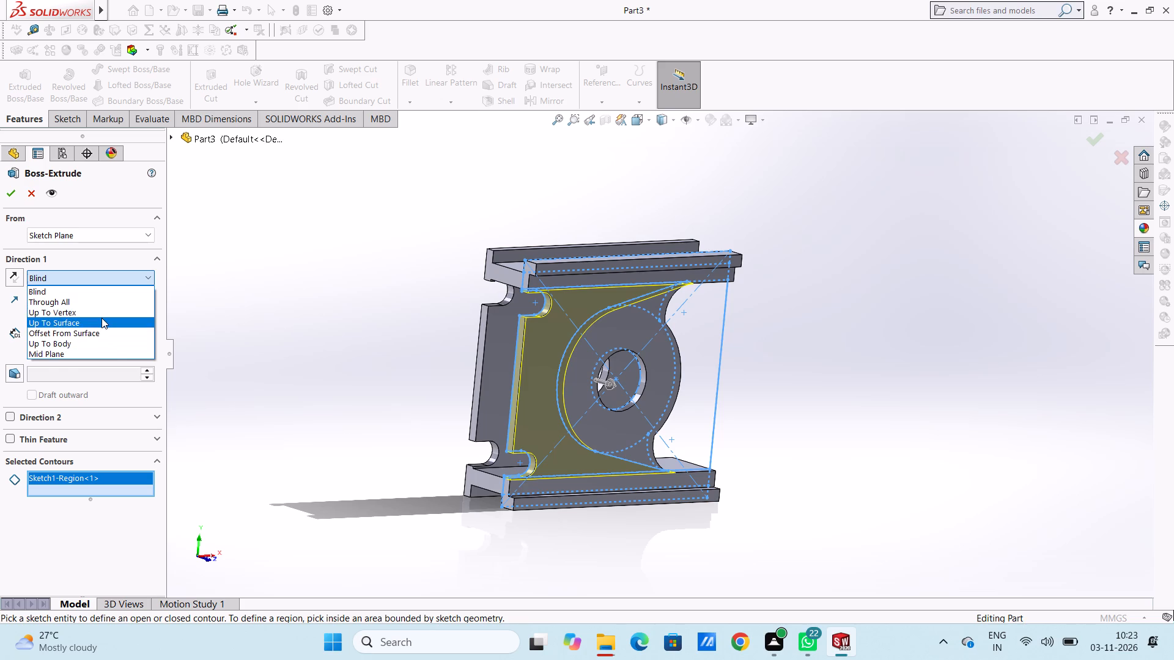
pyautogui.click(102, 318)
pyautogui.moveTo(311, 331); pyautogui.dragTo(334, 359, button='middle')
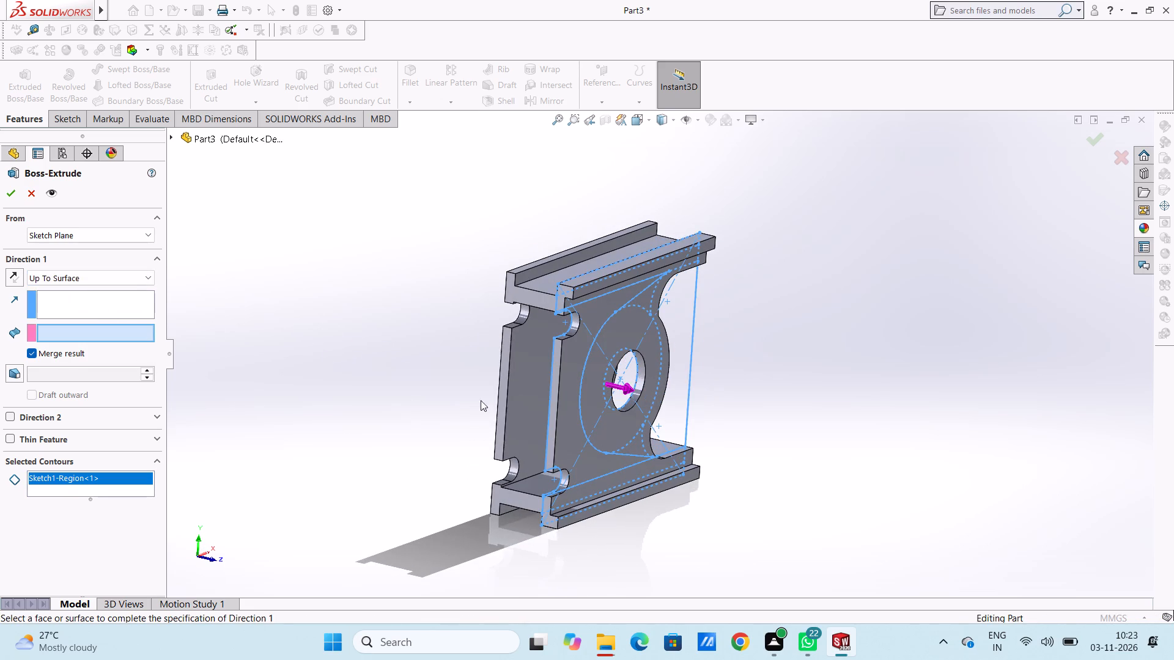
pyautogui.click(528, 387)
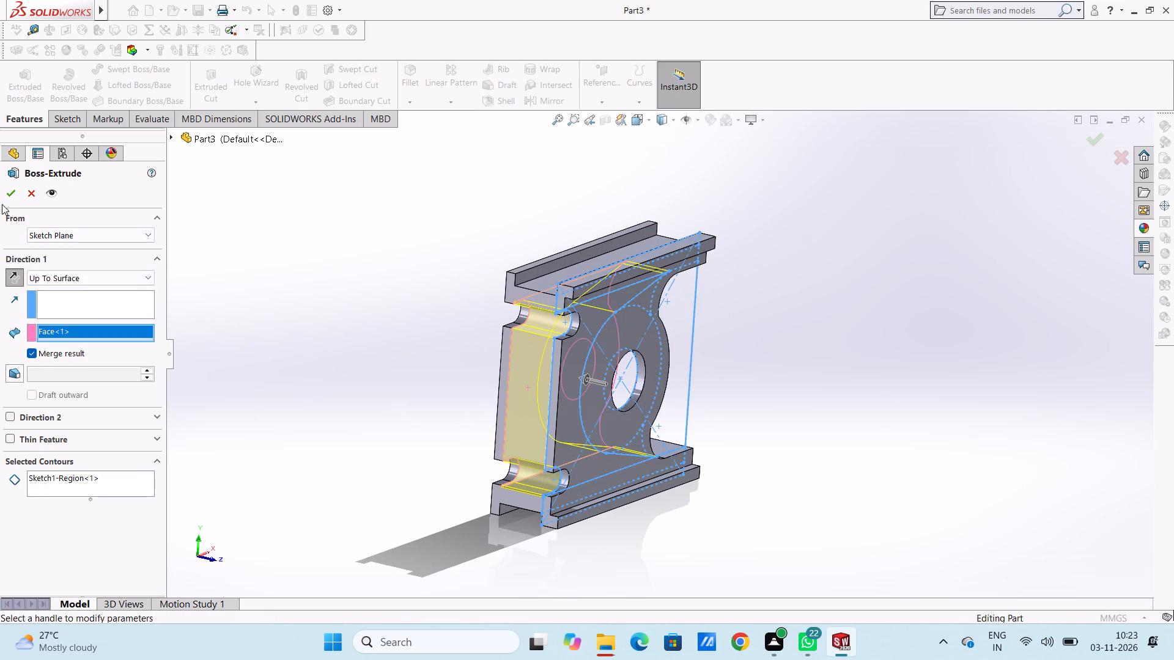
pyautogui.click(14, 197)
pyautogui.click(258, 291)
pyautogui.moveTo(395, 369); pyautogui.dragTo(364, 334, button='middle')
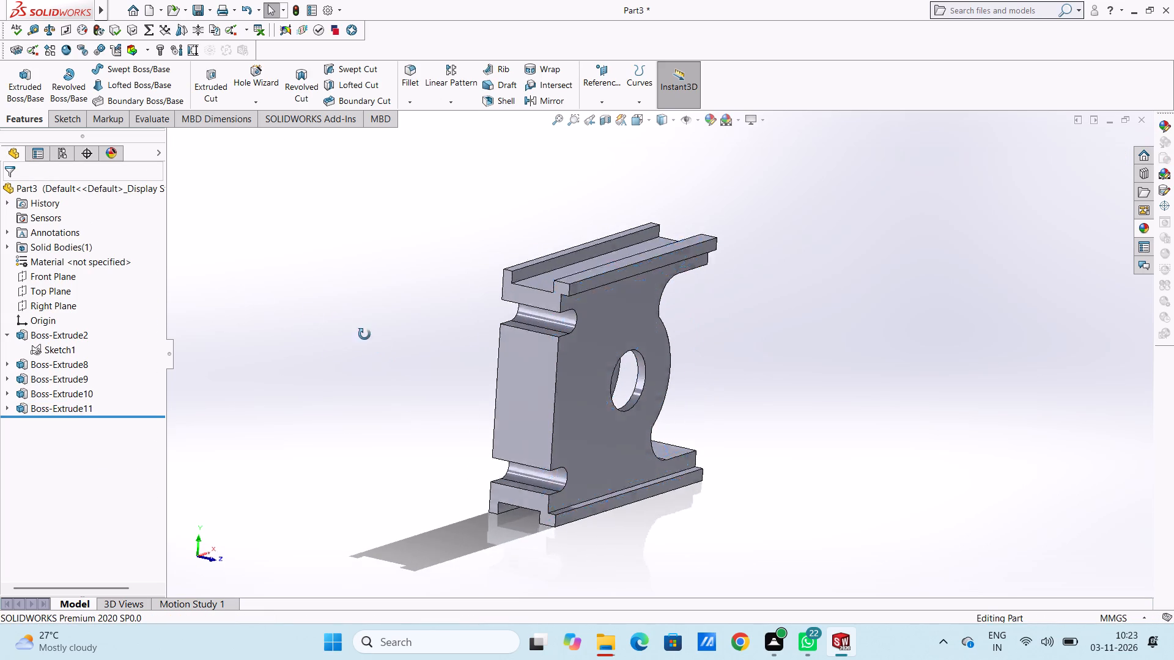
# Examine the double-plate part from all sides, checking the rim strips, the open end and the slotted end.
pyautogui.moveTo(364, 334); pyautogui.dragTo(278, 320, button='middle')
pyautogui.moveTo(356, 332); pyautogui.dragTo(287, 342, button='middle')
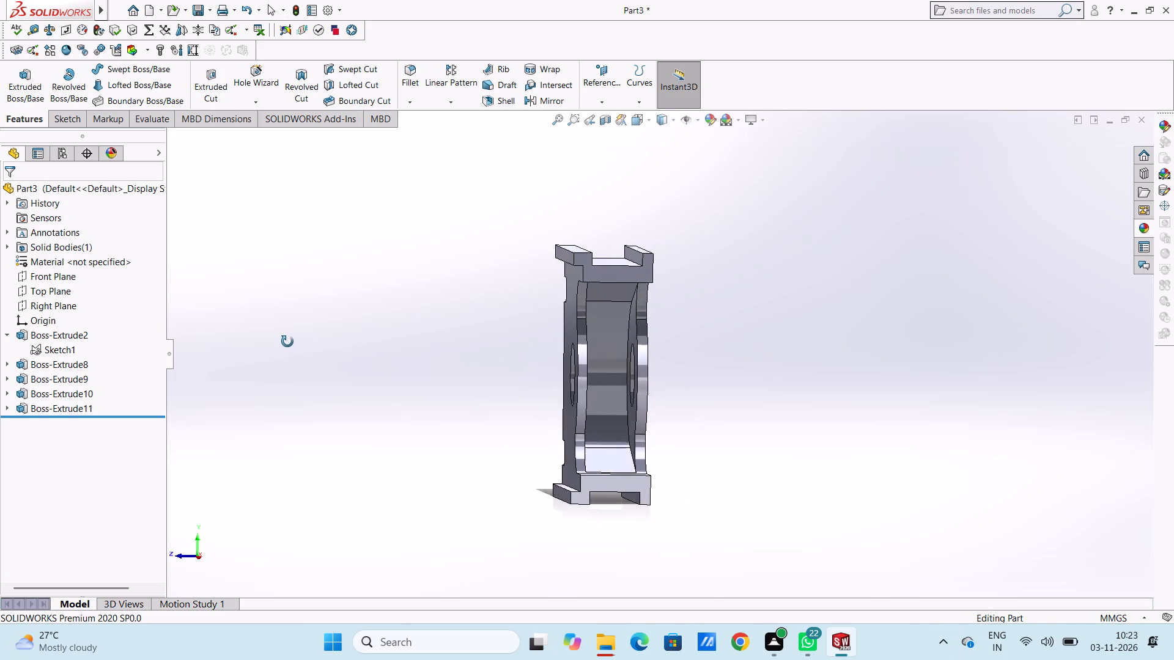
pyautogui.moveTo(287, 342); pyautogui.dragTo(288, 365, button='middle')
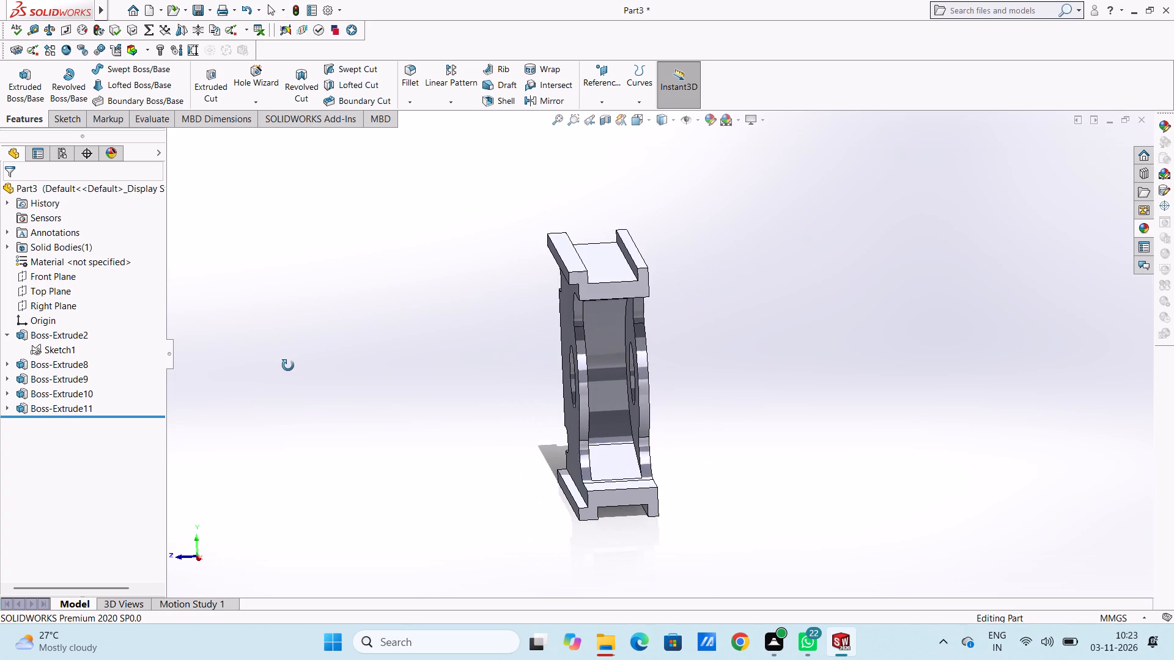
pyautogui.moveTo(288, 365); pyautogui.dragTo(437, 407, button='middle')
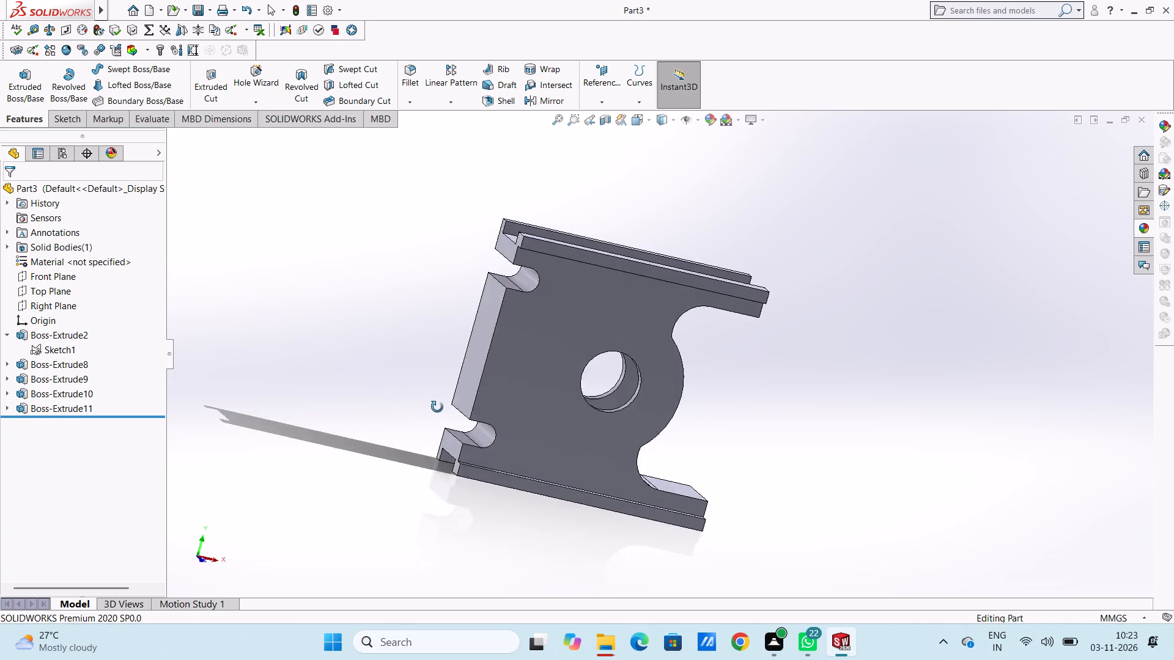
pyautogui.moveTo(437, 407); pyautogui.dragTo(483, 440, button='middle')
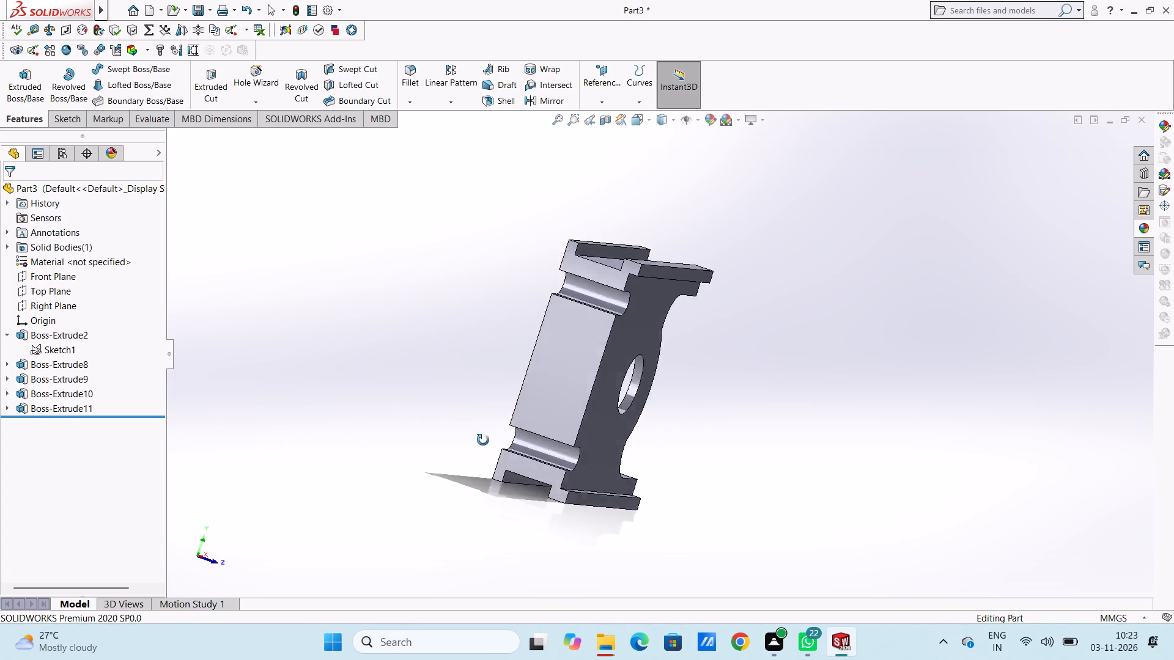
pyautogui.moveTo(483, 440); pyautogui.dragTo(338, 358, button='middle')
pyautogui.moveTo(468, 389); pyautogui.dragTo(438, 363, button='middle')
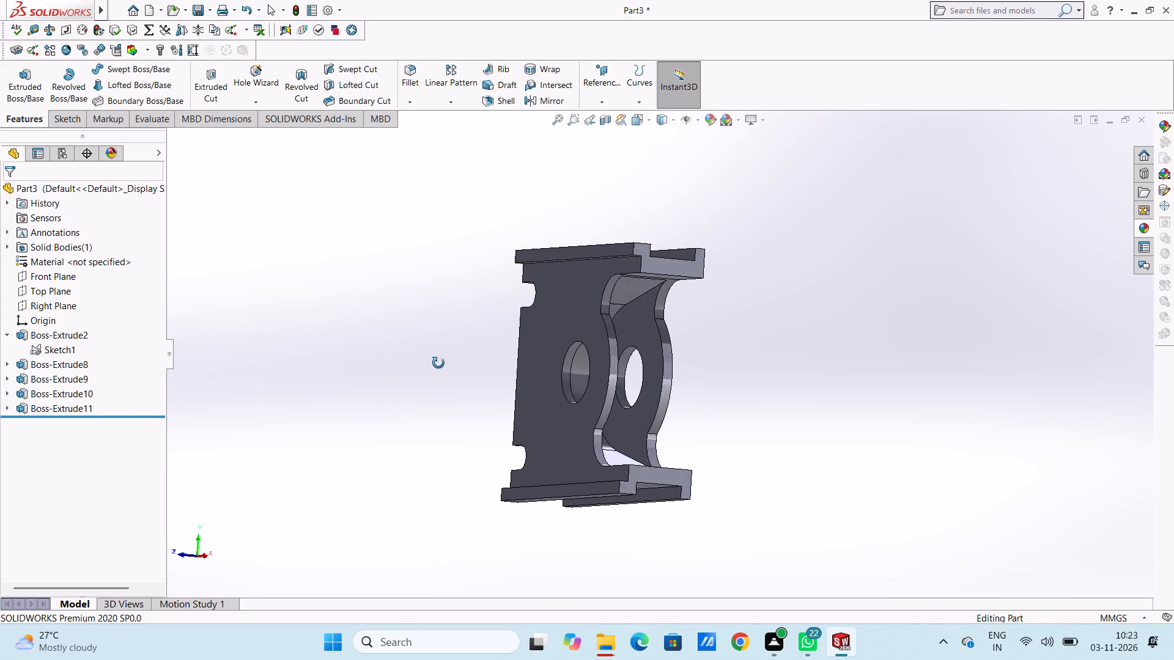
pyautogui.moveTo(438, 363); pyautogui.dragTo(446, 389, button='middle')
# Begin a boss extrusion from Sketch1 using the narrow strip regions along the plate's upper and lower edges.
pyautogui.scroll(-1, 531, 323)
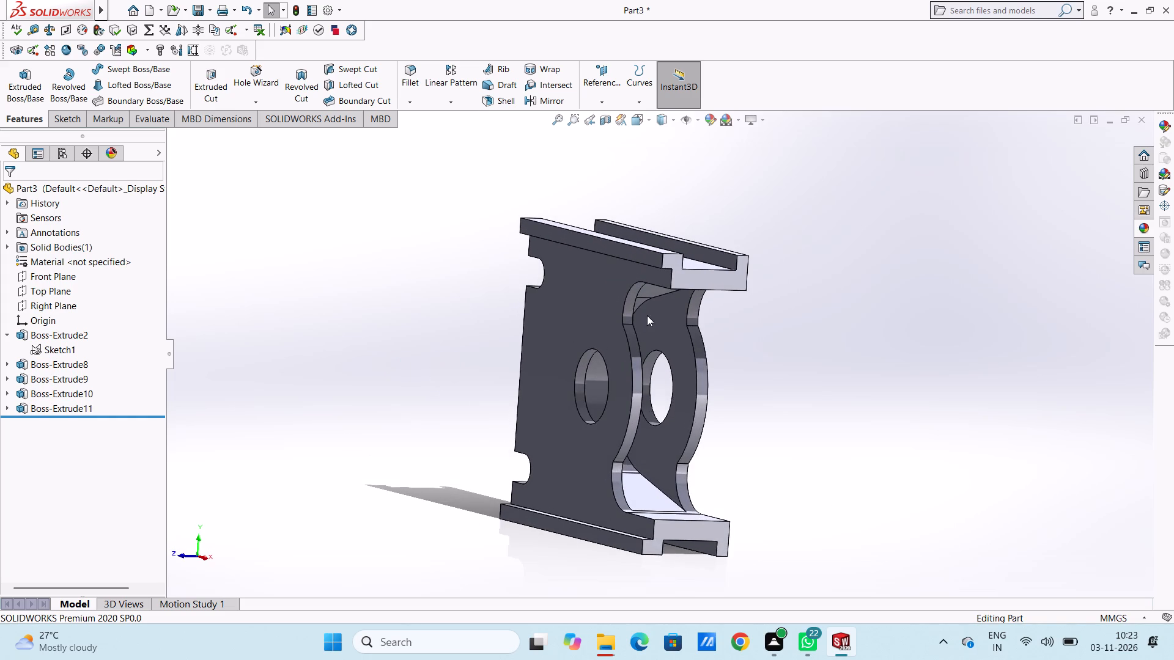
pyautogui.scroll(-1, 844, 285)
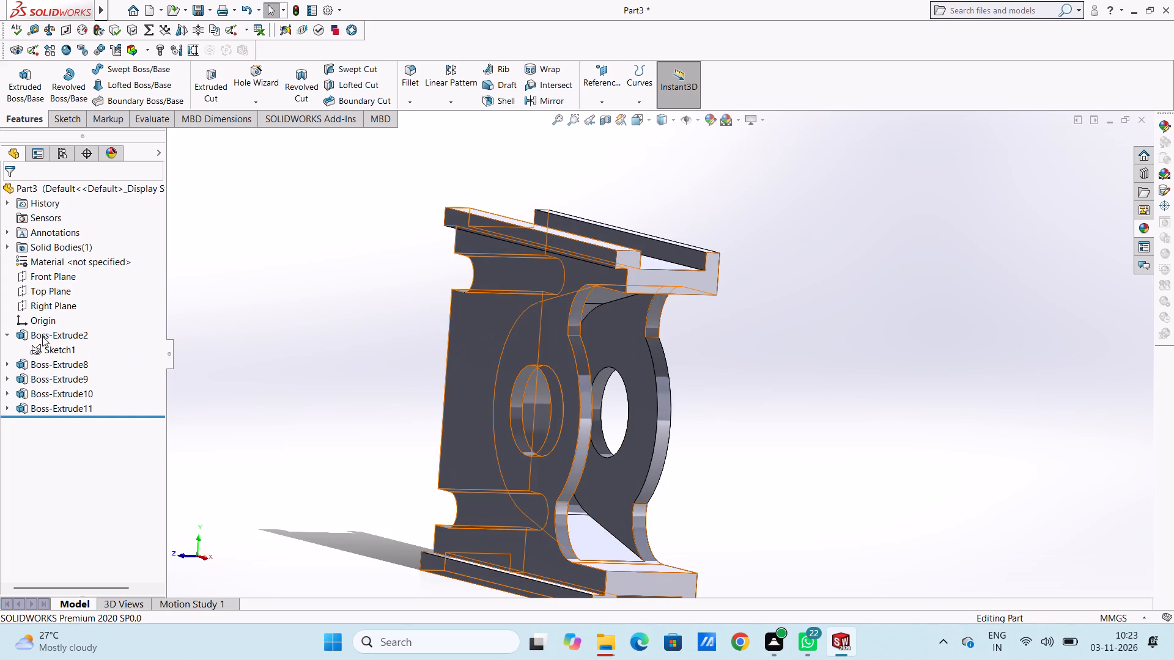
pyautogui.click(53, 350)
pyautogui.click(24, 94)
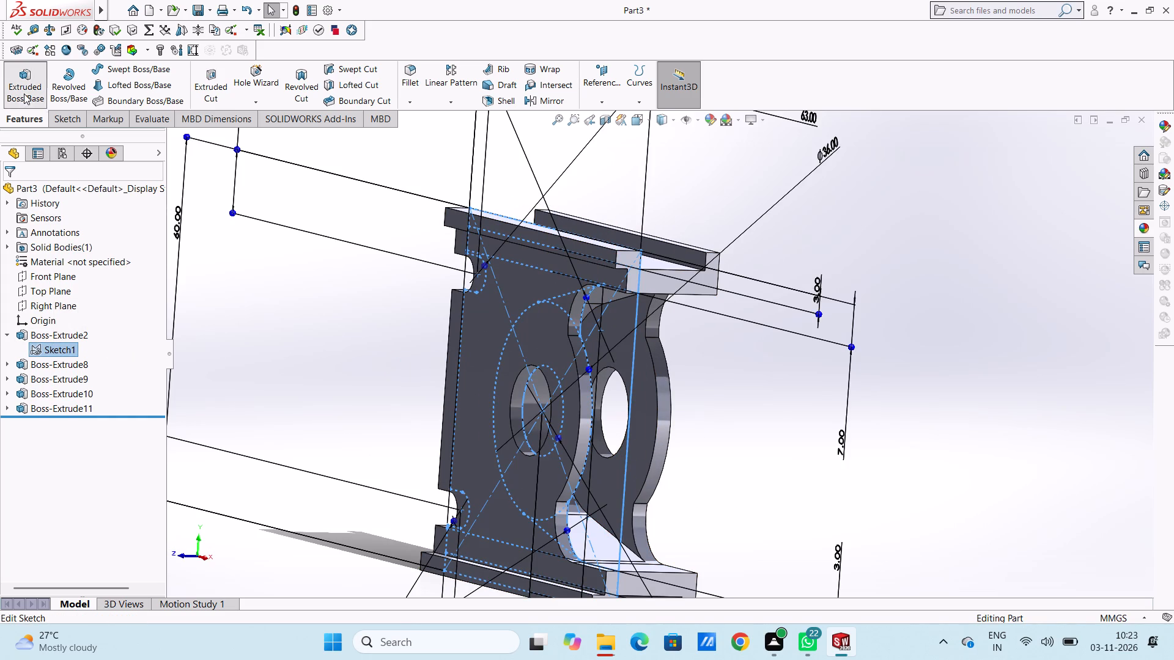
pyautogui.click(593, 251)
pyautogui.click(524, 584)
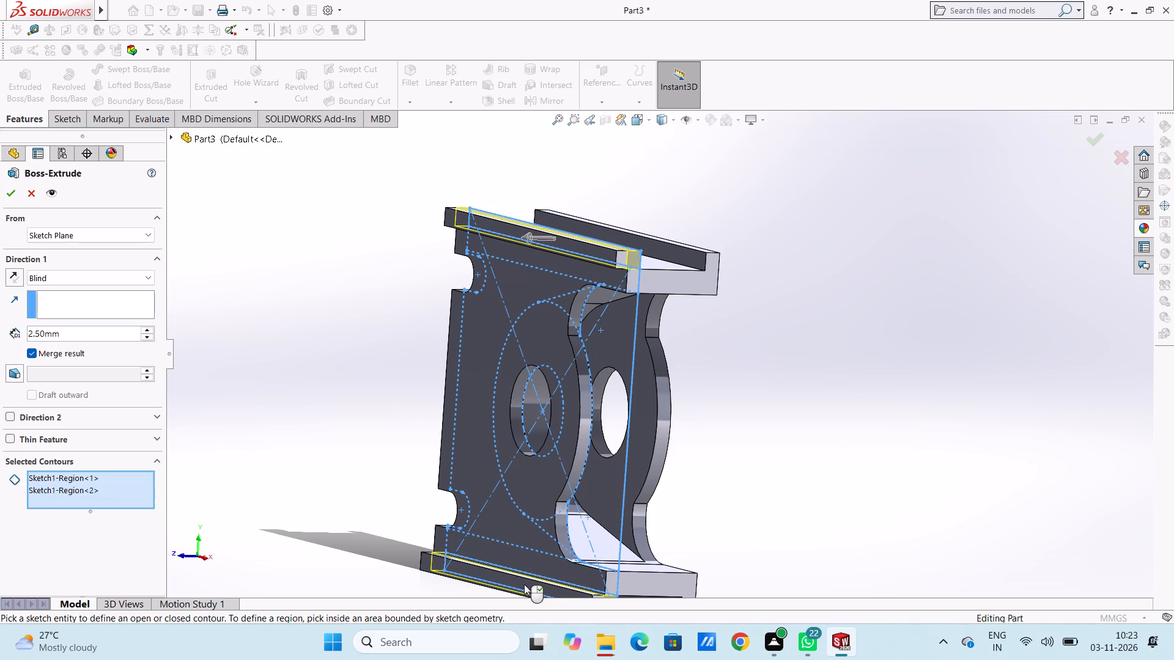
# Reverse the strip extrusion's direction and start it from the outer face of the opposite plate.
pyautogui.scroll(3, 406, 476)
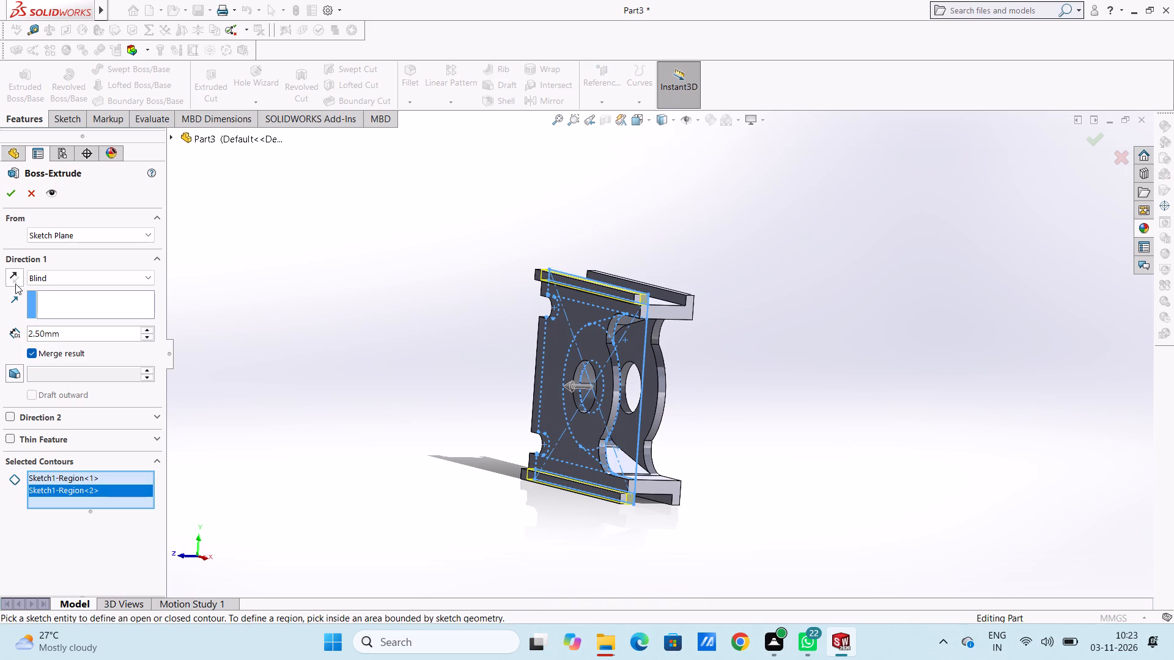
pyautogui.click(15, 272)
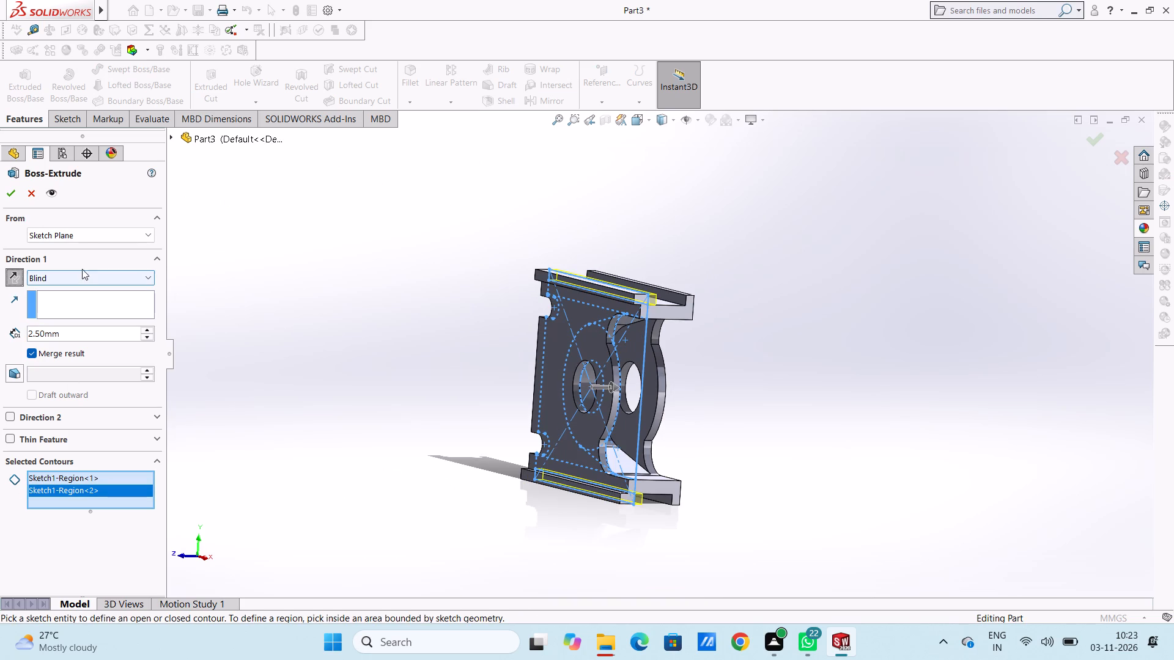
pyautogui.click(107, 232)
pyautogui.click(110, 262)
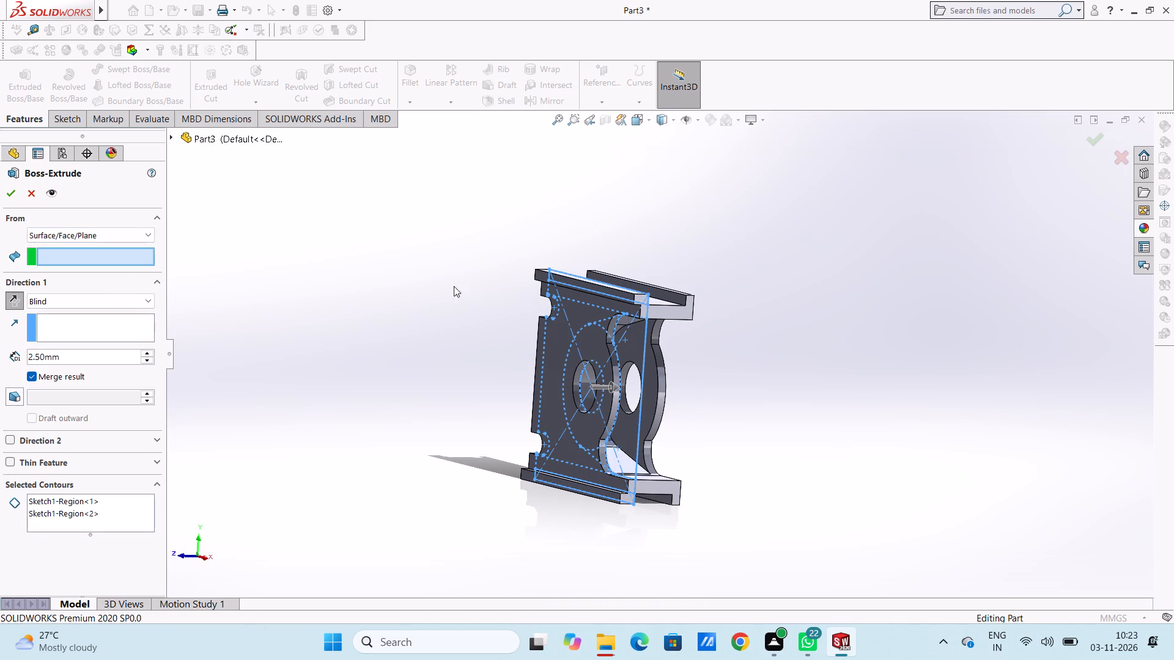
pyautogui.moveTo(481, 277); pyautogui.dragTo(389, 289, button='middle')
pyautogui.click(655, 326)
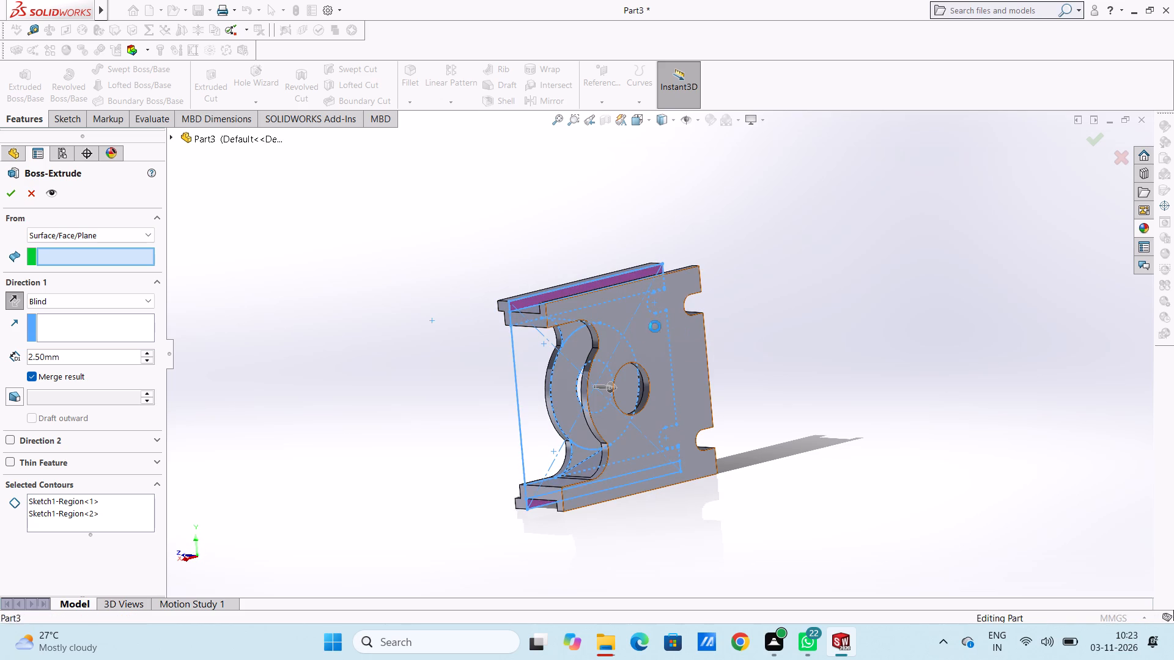
# Set the strips' blind depth to 2 mm and create the extrusion on the opposite plate.
pyautogui.moveTo(350, 355); pyautogui.dragTo(405, 316, button='middle')
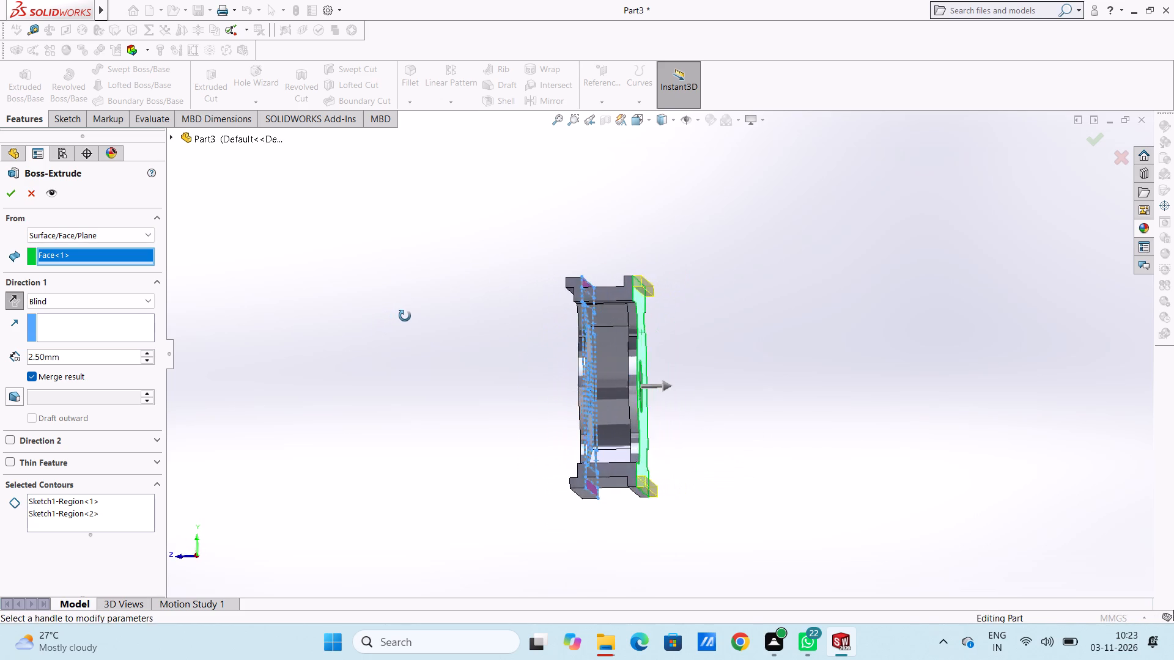
pyautogui.moveTo(405, 316); pyautogui.dragTo(410, 328, button='middle')
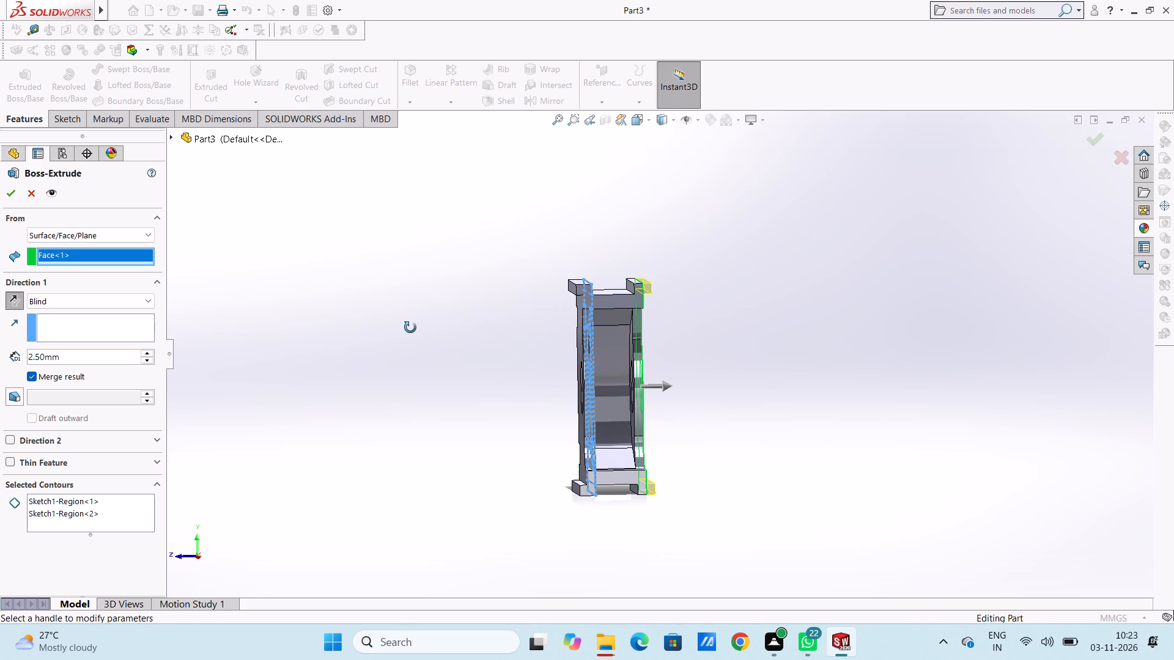
pyautogui.moveTo(410, 328); pyautogui.dragTo(407, 328, button='middle')
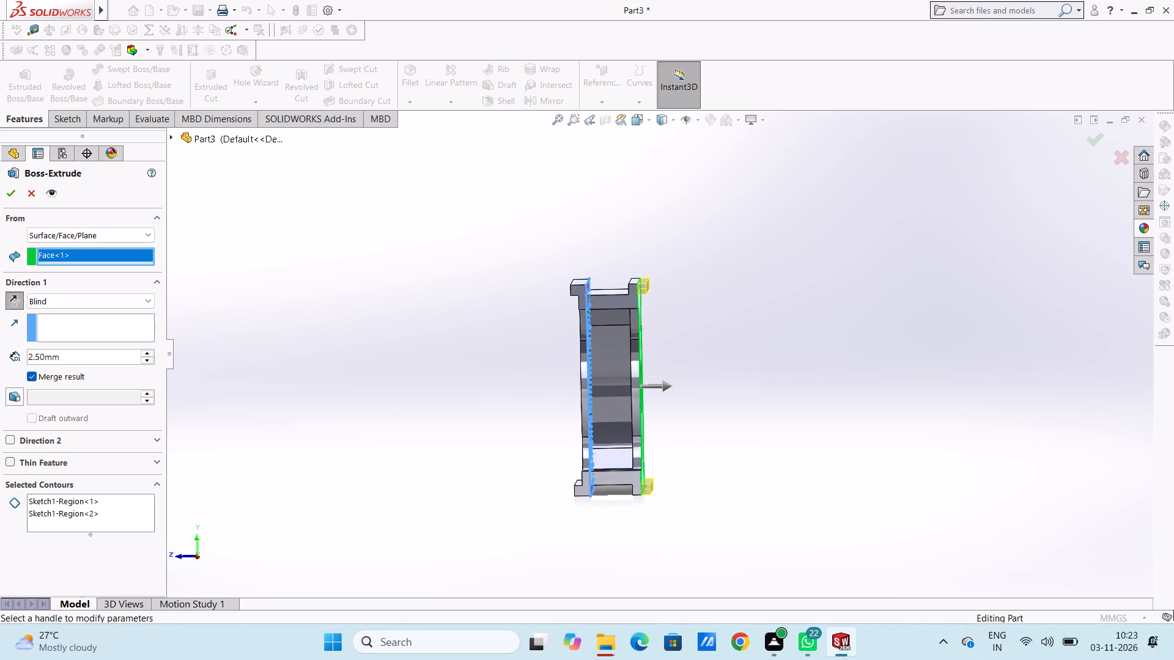
pyautogui.click(90, 356)
pyautogui.click(90, 356)
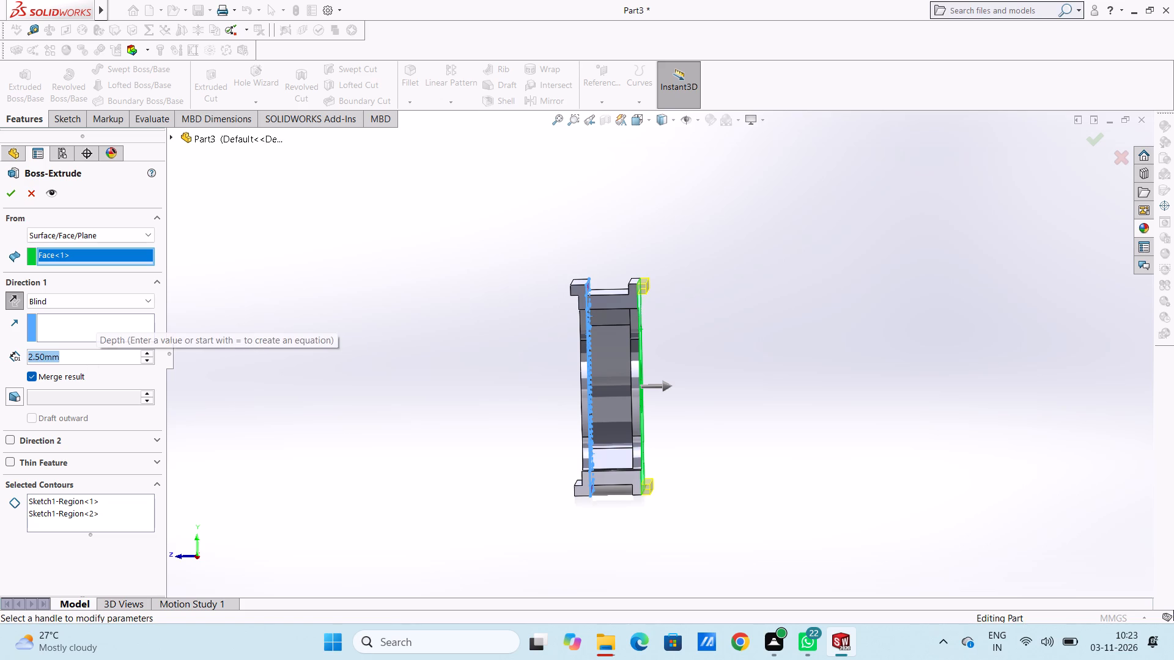
pyautogui.press('2')
pyautogui.press('Return')
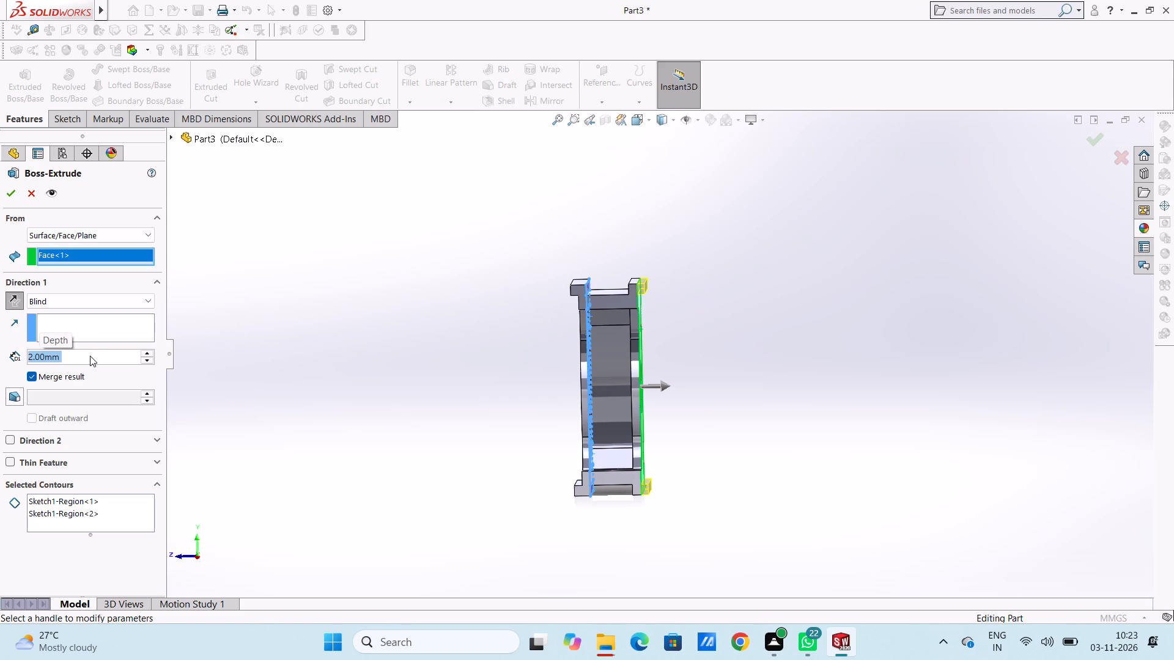
pyautogui.click(12, 194)
pyautogui.click(287, 295)
# Examine the part from all sides, comparing the edge strips on both plates.
pyautogui.moveTo(311, 335); pyautogui.dragTo(317, 314, button='middle')
pyautogui.moveTo(489, 347); pyautogui.dragTo(379, 384, button='middle')
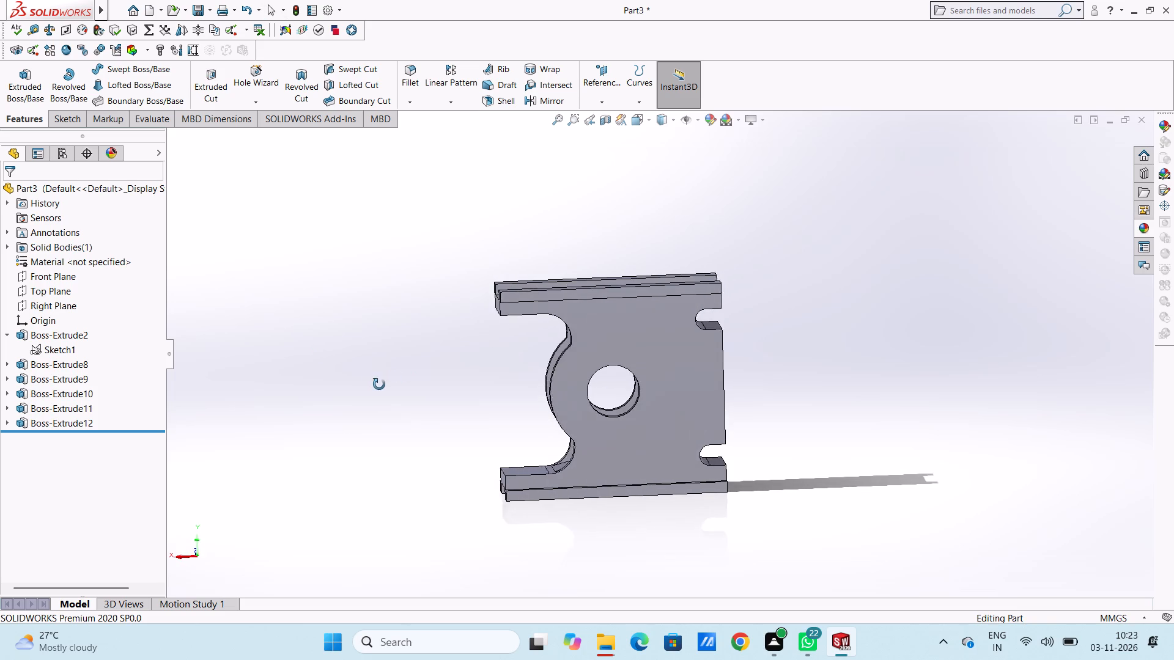
pyautogui.moveTo(379, 384); pyautogui.dragTo(413, 383, button='middle')
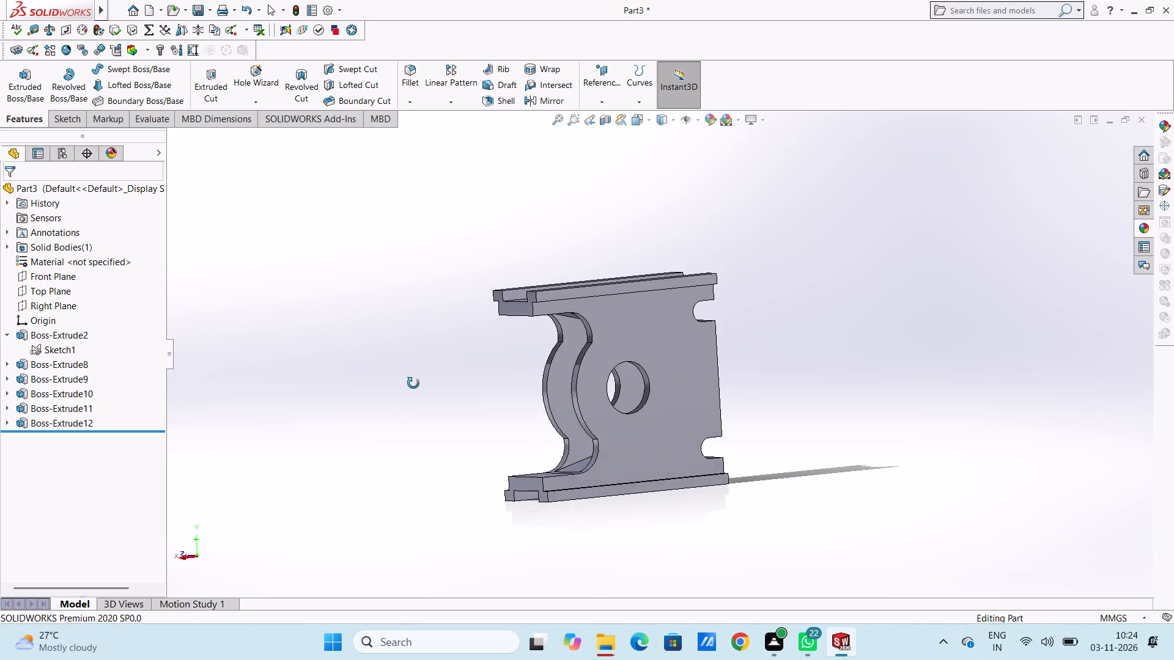
pyautogui.moveTo(413, 383); pyautogui.dragTo(484, 385, button='middle')
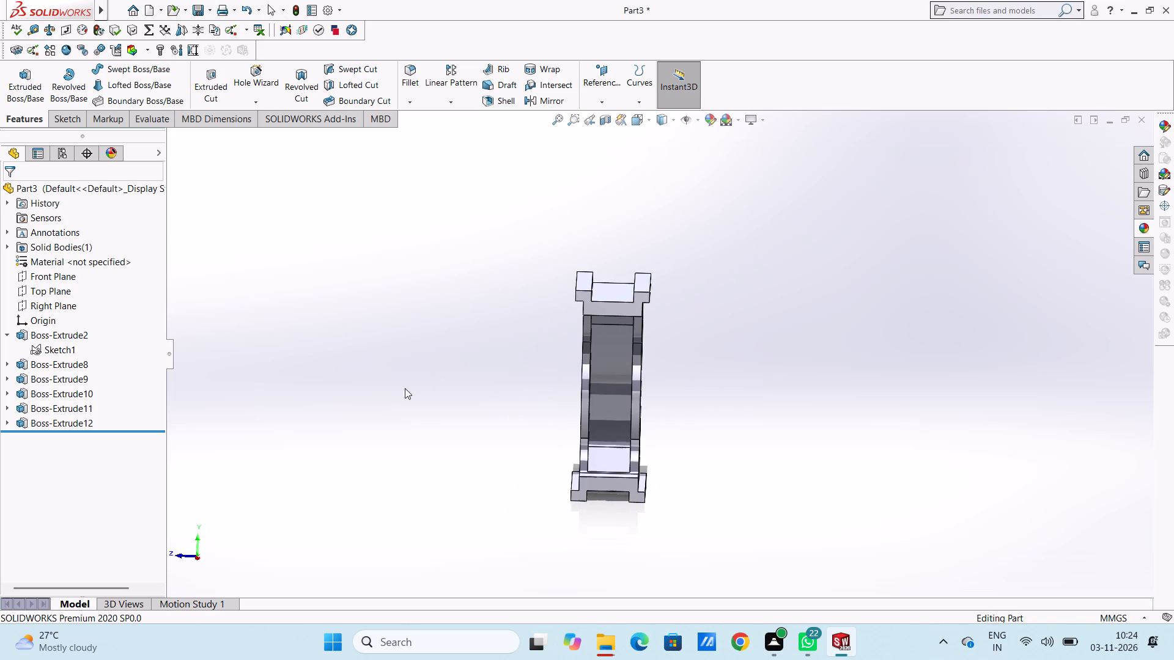
pyautogui.moveTo(309, 388); pyautogui.dragTo(260, 389, button='middle')
pyautogui.moveTo(353, 390); pyautogui.dragTo(321, 391, button='middle')
pyautogui.moveTo(353, 387); pyautogui.dragTo(307, 391, button='middle')
pyautogui.moveTo(361, 383); pyautogui.dragTo(326, 385, button='middle')
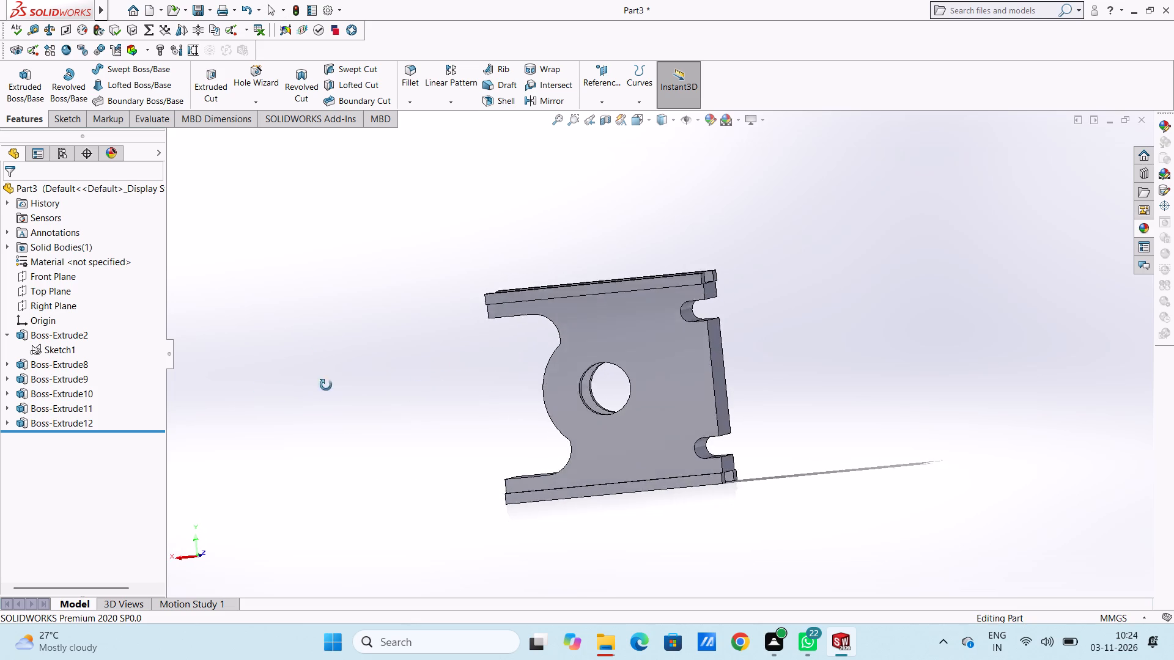
pyautogui.moveTo(326, 385); pyautogui.dragTo(303, 387, button='middle')
pyautogui.moveTo(397, 384); pyautogui.dragTo(314, 400, button='middle')
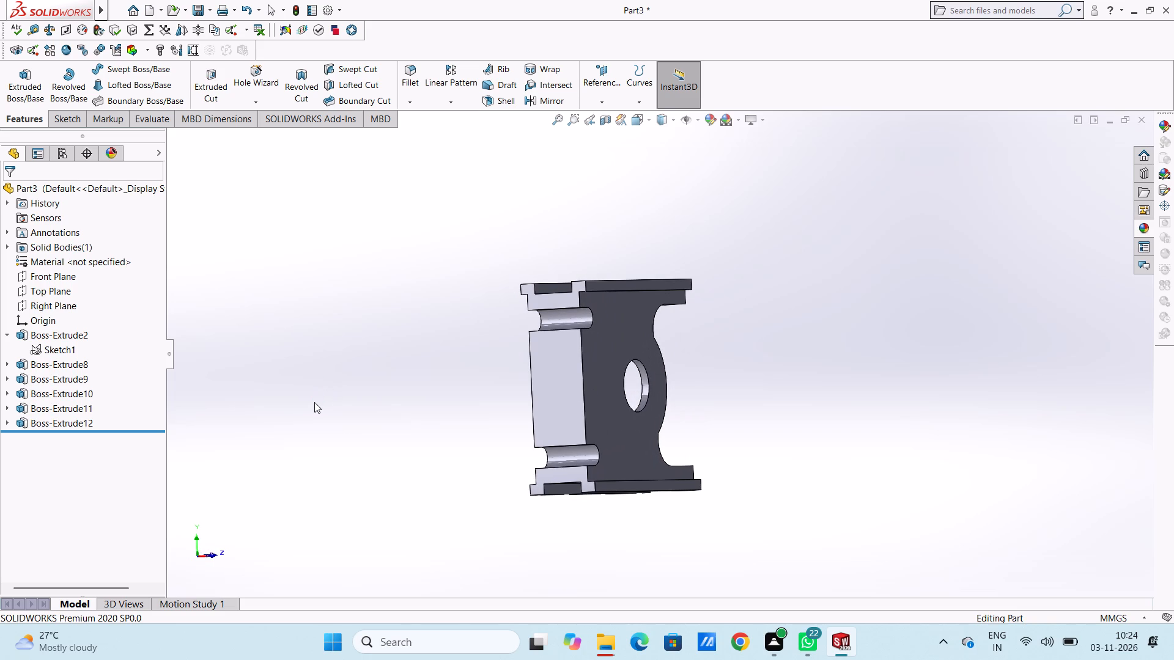
# Start a sketch on the flat end face between the two slots and draw a 9 mm radius circle at its middle.
pyautogui.hotkey('ctrl', '3')
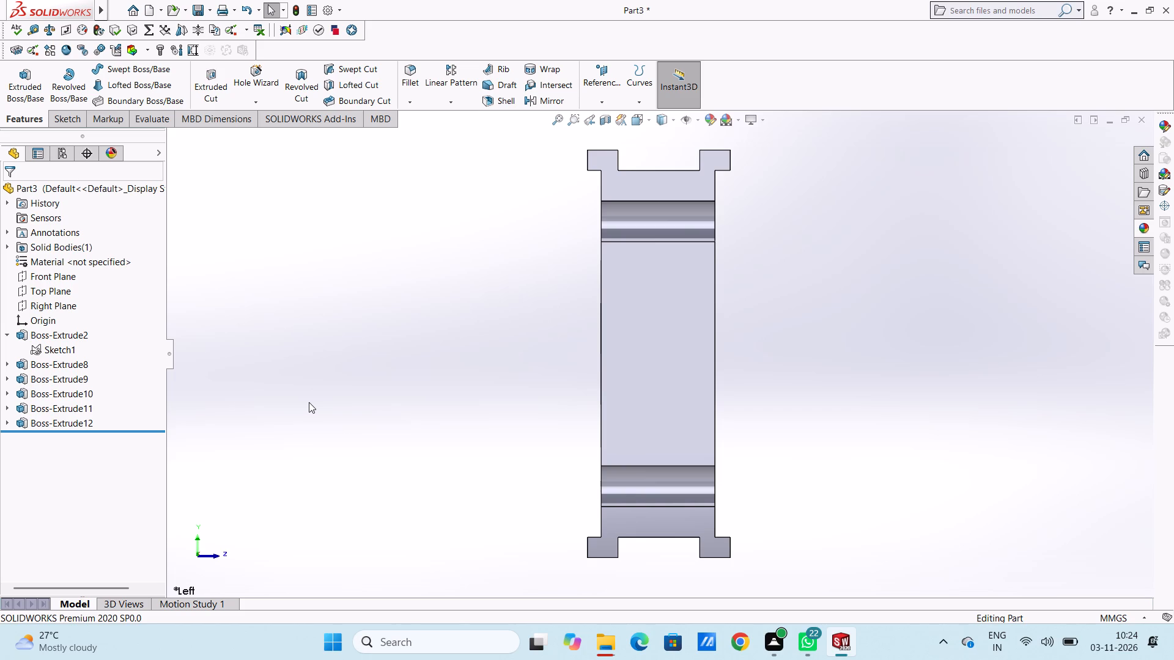
pyautogui.click(658, 374)
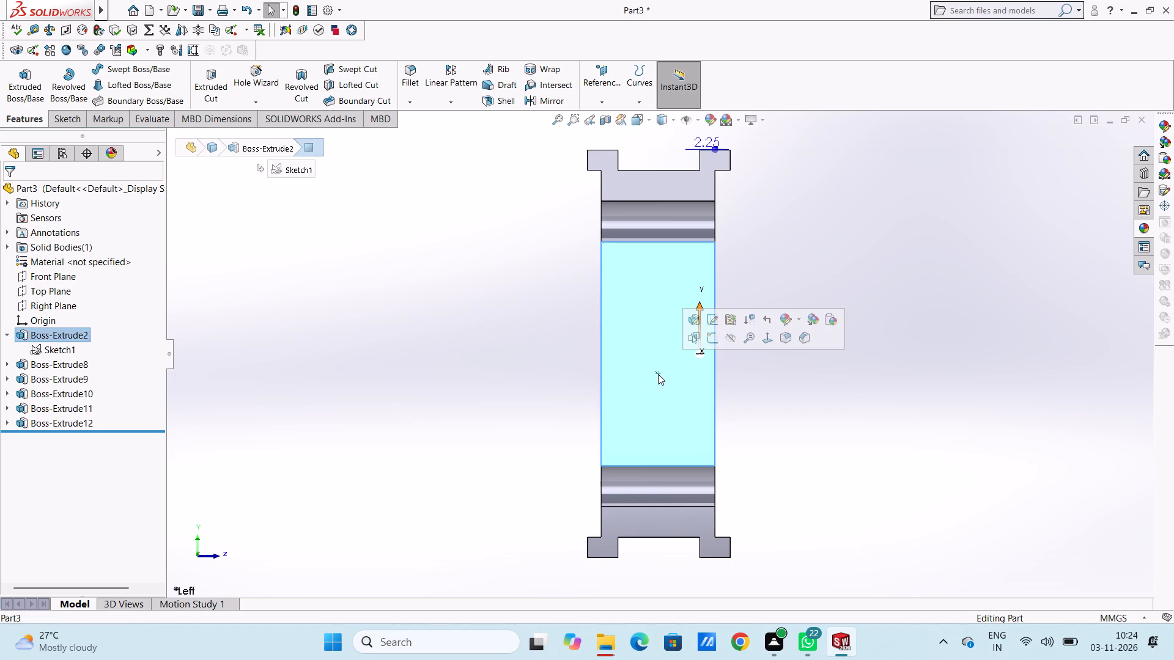
pyautogui.click(710, 343)
pyautogui.click(775, 377)
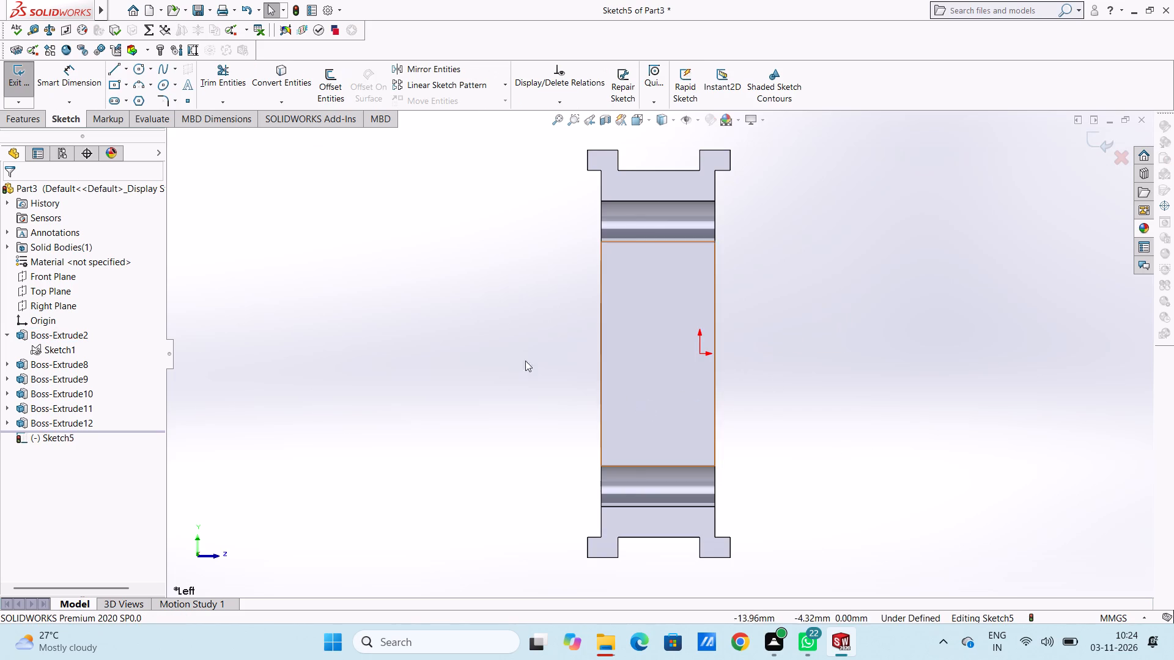
pyautogui.click(139, 64)
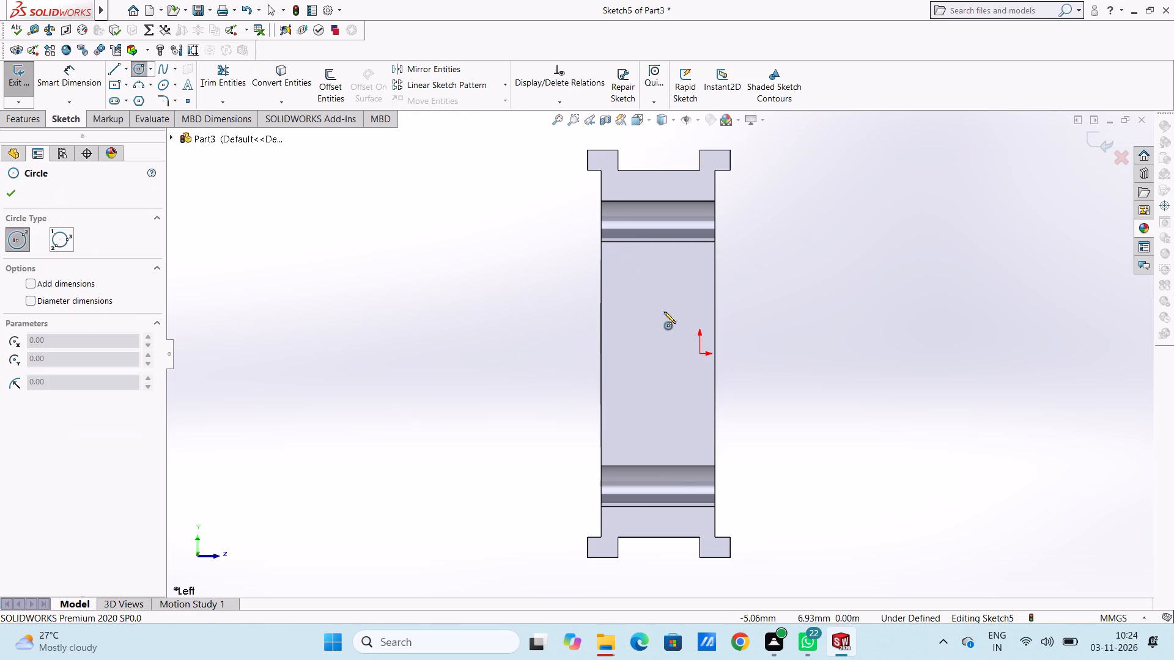
pyautogui.click(659, 354)
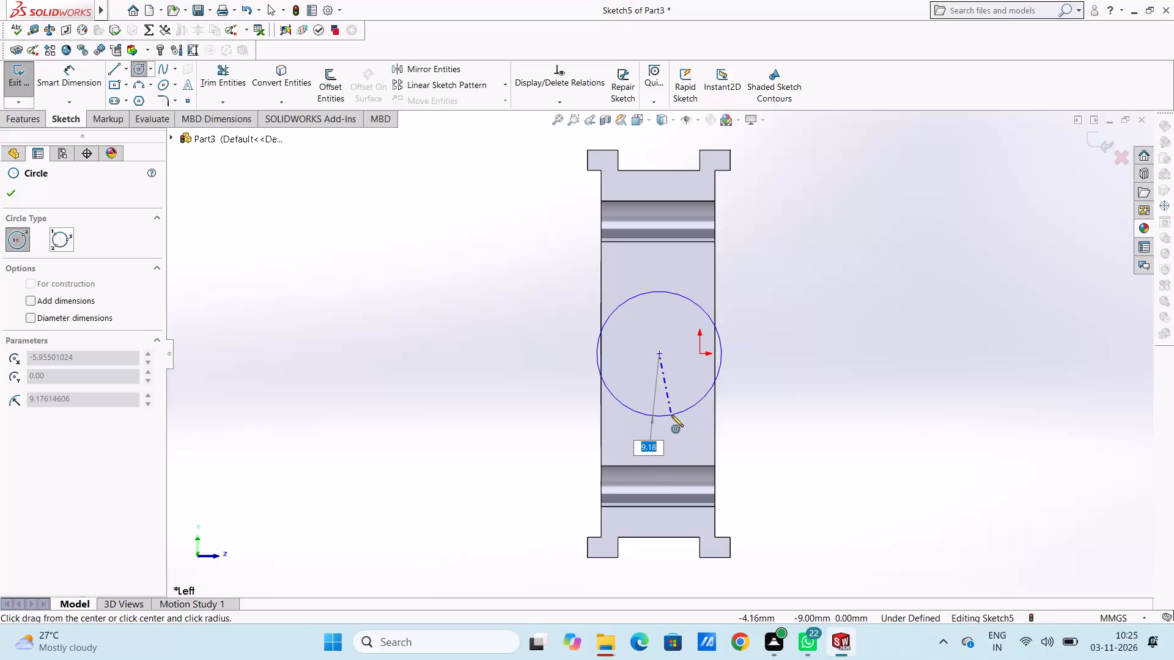
pyautogui.press('9')
pyautogui.press('Return')
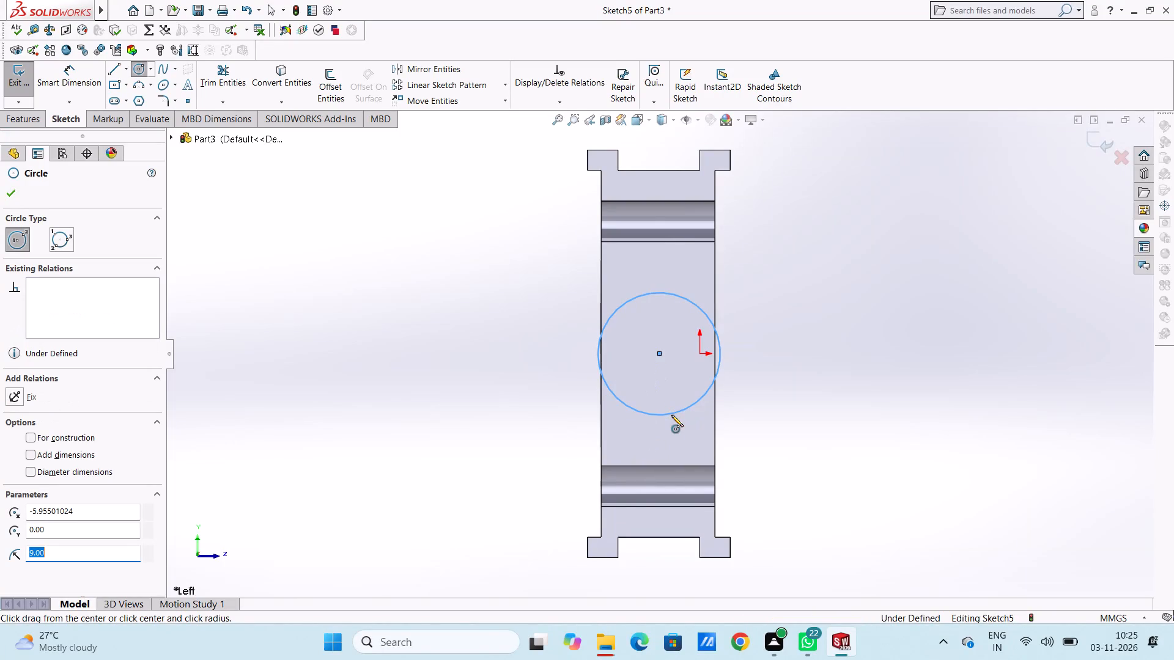
pyautogui.scroll(1, 671, 415)
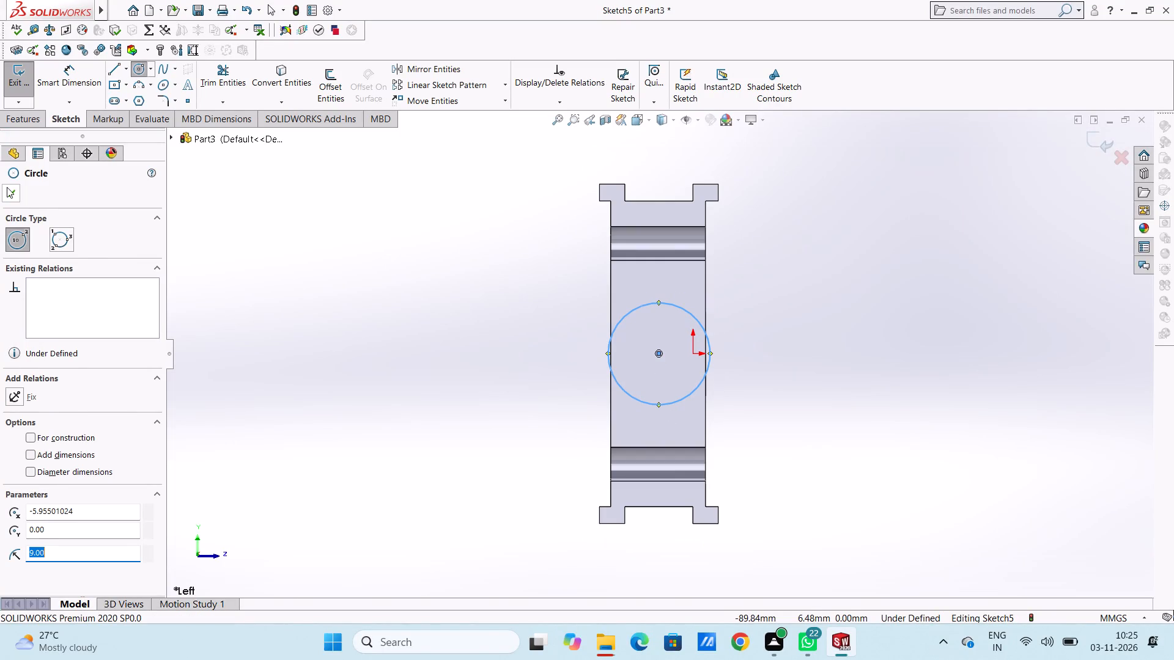
pyautogui.click(10, 196)
pyautogui.click(397, 317)
# Dimension the end-face circle with a diameter of 16 mm.
pyautogui.click(80, 87)
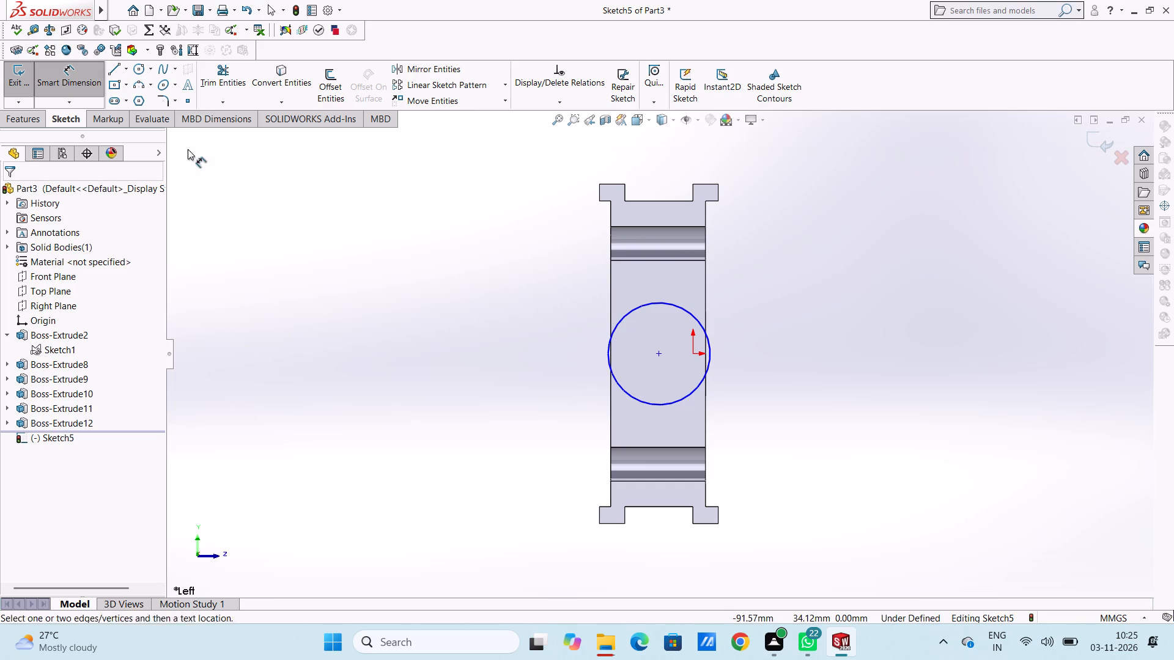
pyautogui.click(673, 307)
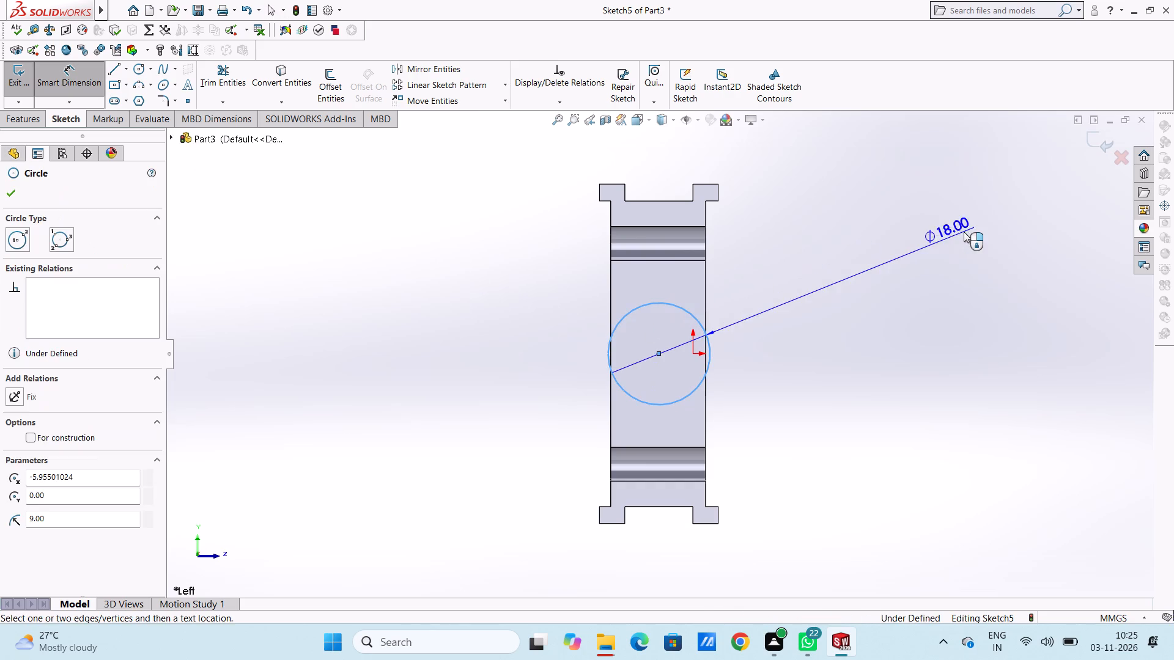
pyautogui.click(964, 230)
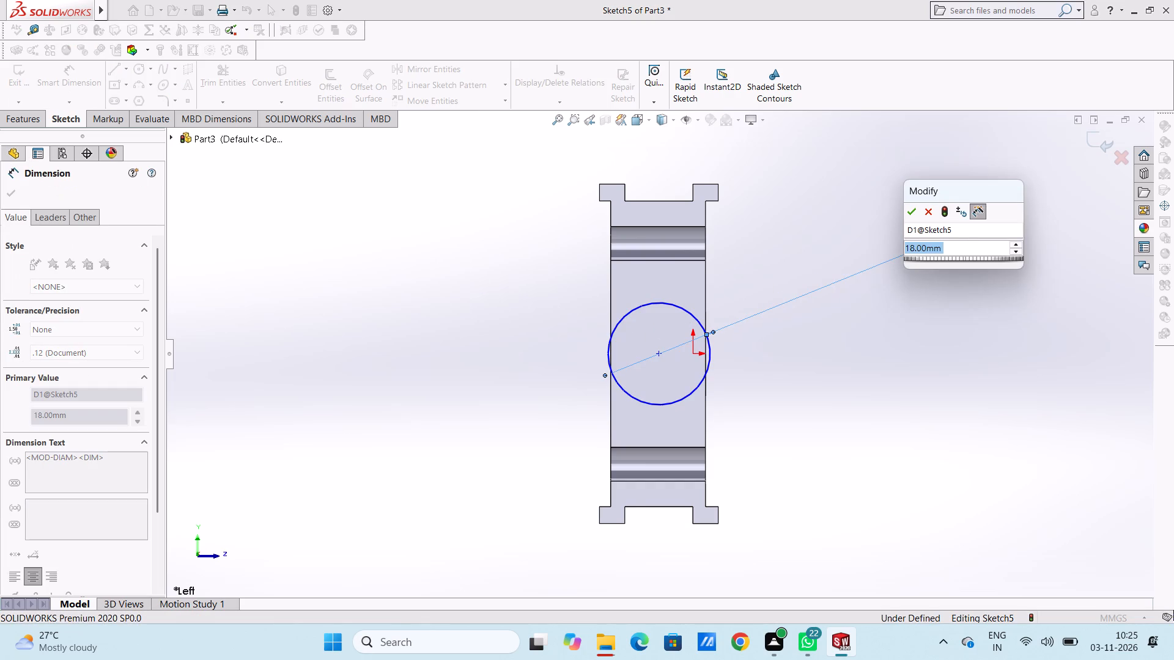
pyautogui.write('16')
pyautogui.press('Return')
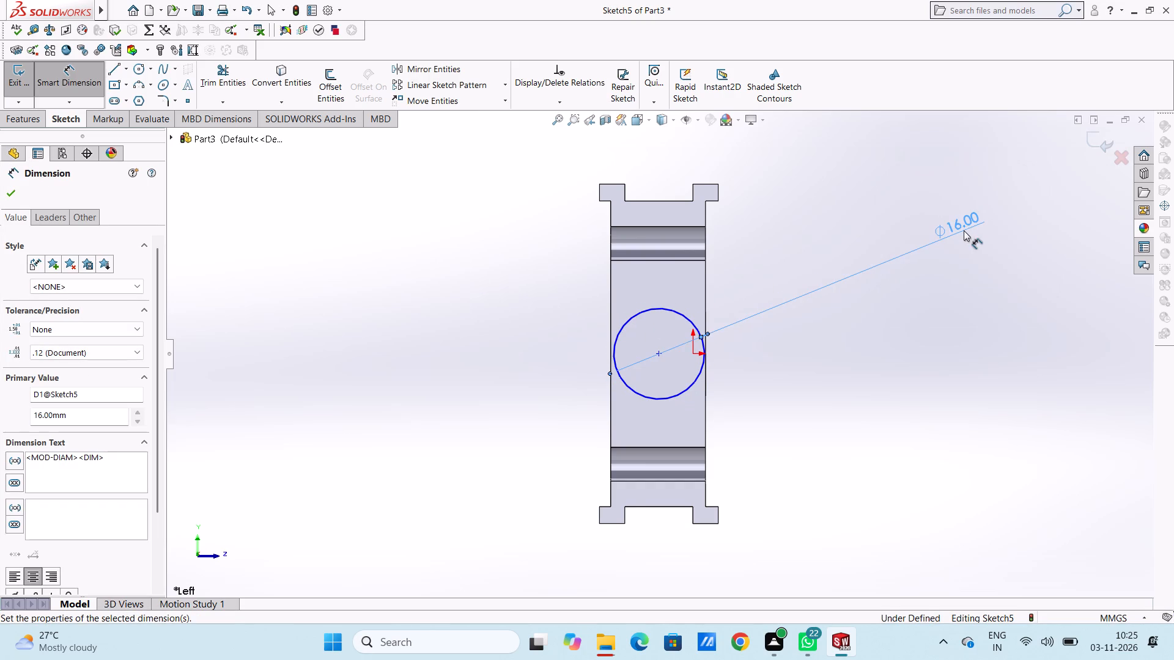
pyautogui.moveTo(714, 204); pyautogui.dragTo(728, 208)
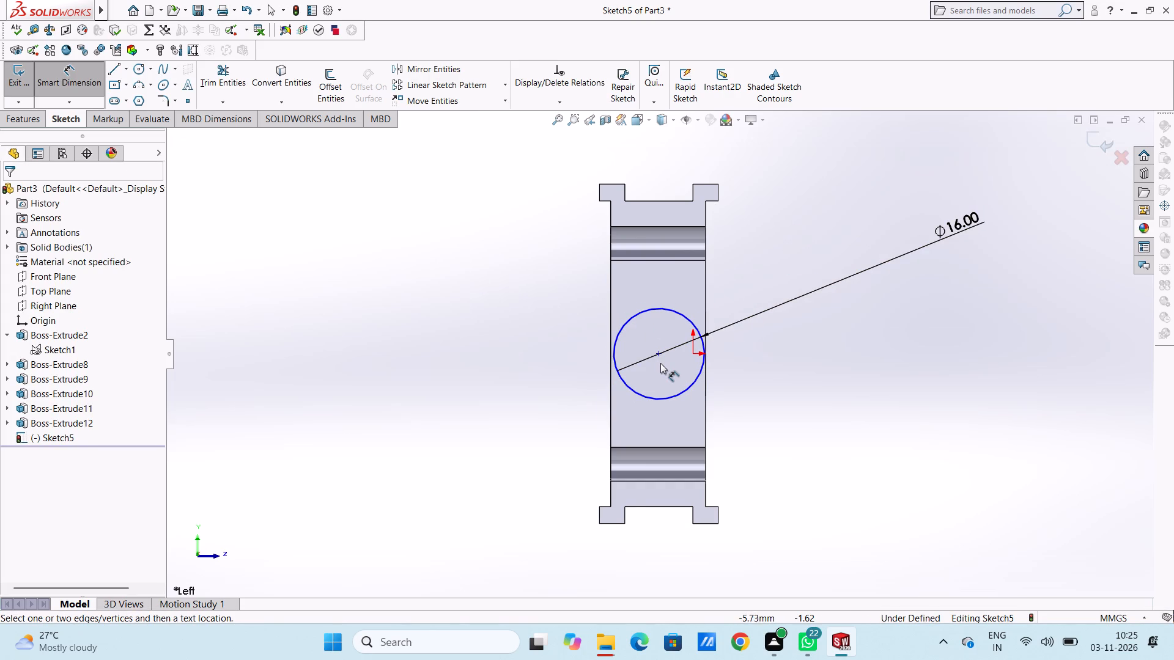
# Dimension the end-face circle's centre at 30 mm from the bottom edge of the part.
pyautogui.click(660, 352)
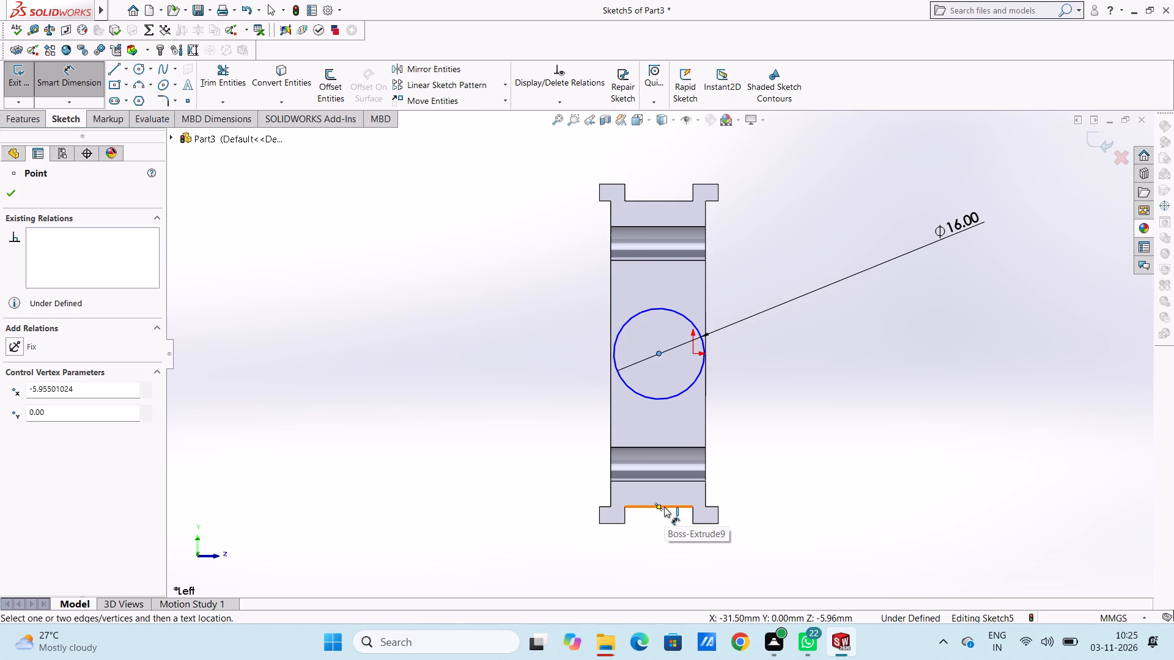
pyautogui.click(715, 522)
pyautogui.click(1056, 455)
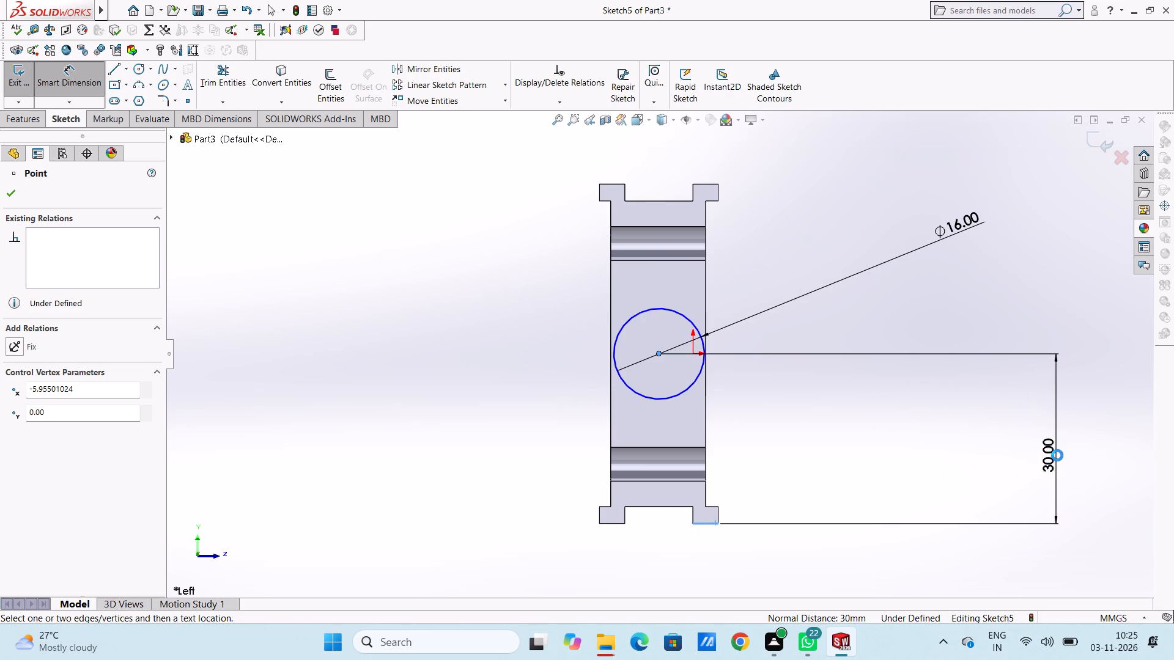
pyautogui.click(1000, 438)
pyautogui.click(941, 447)
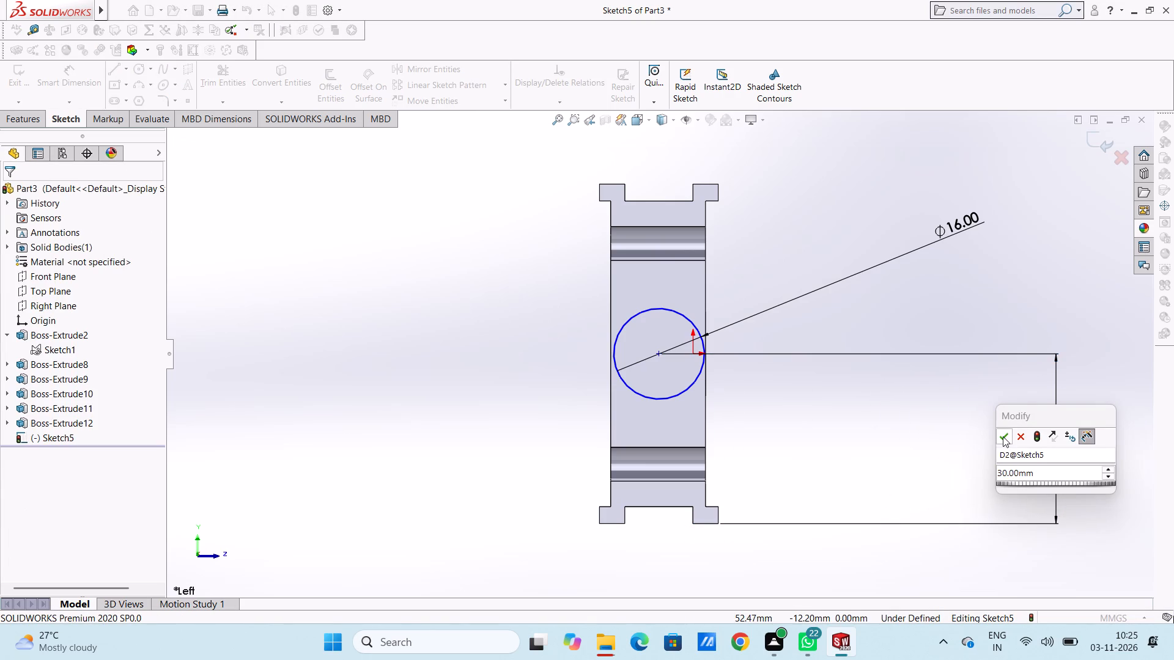
pyautogui.click(1003, 436)
pyautogui.click(929, 443)
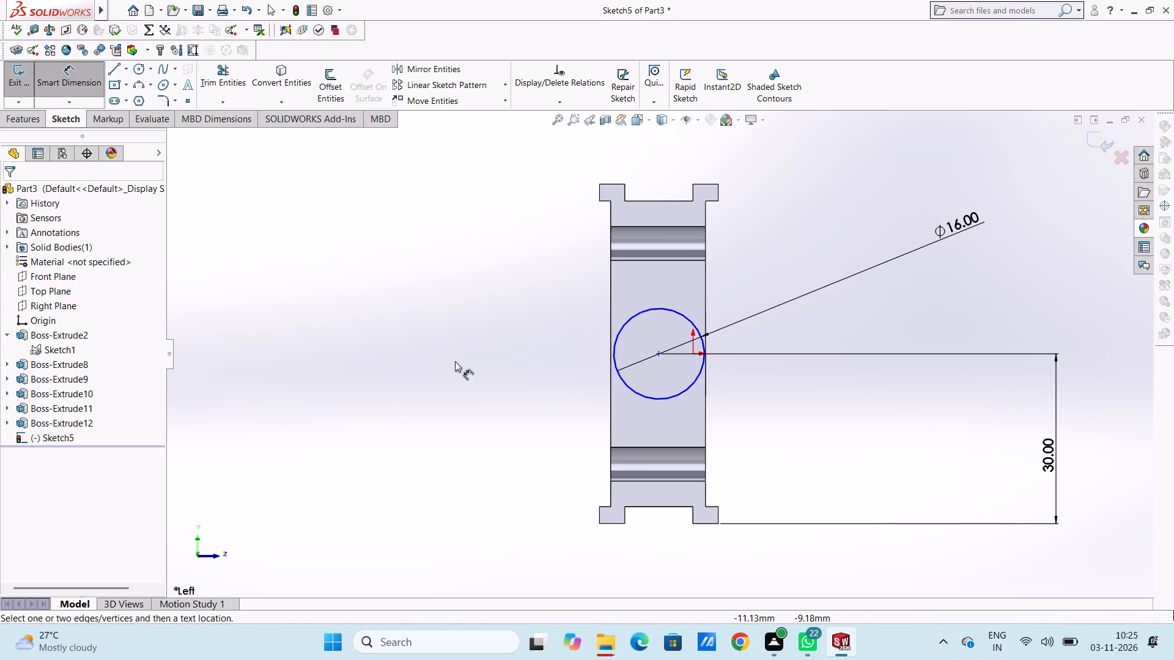
pyautogui.moveTo(81, 70); pyautogui.dragTo(82, 76)
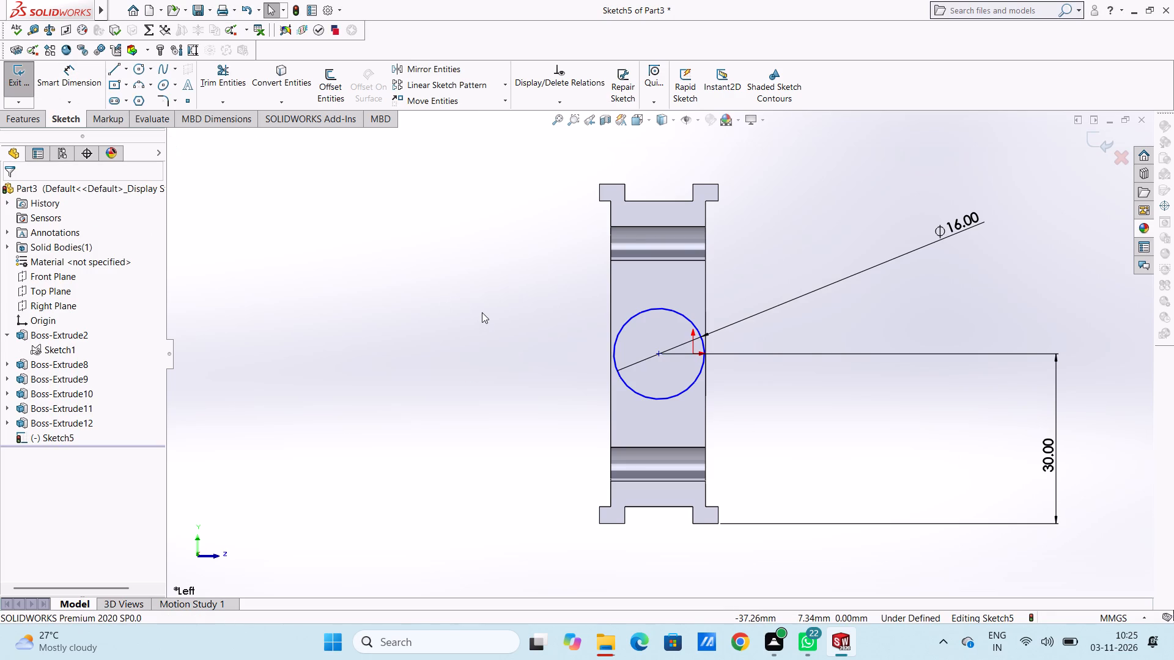
# Add a vertical relation between the circle's centre and the midpoint of the lower slot's upper edge.
pyautogui.click(659, 447)
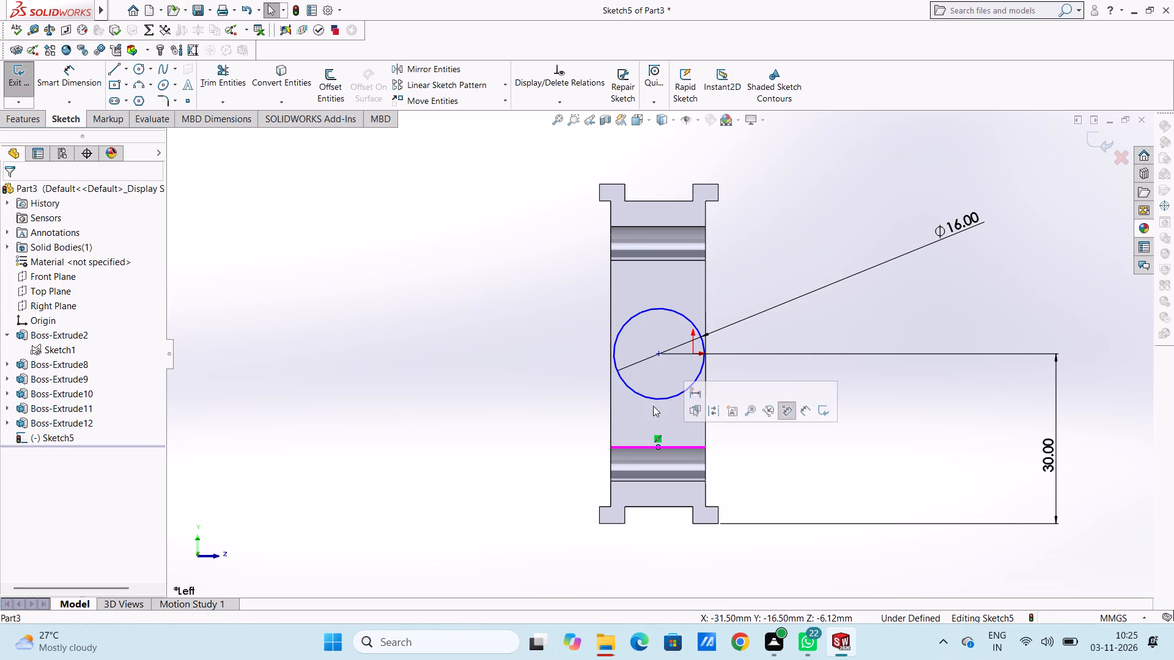
pyautogui.keyDown('ctrl'); pyautogui.click(658, 354); pyautogui.keyUp('ctrl')
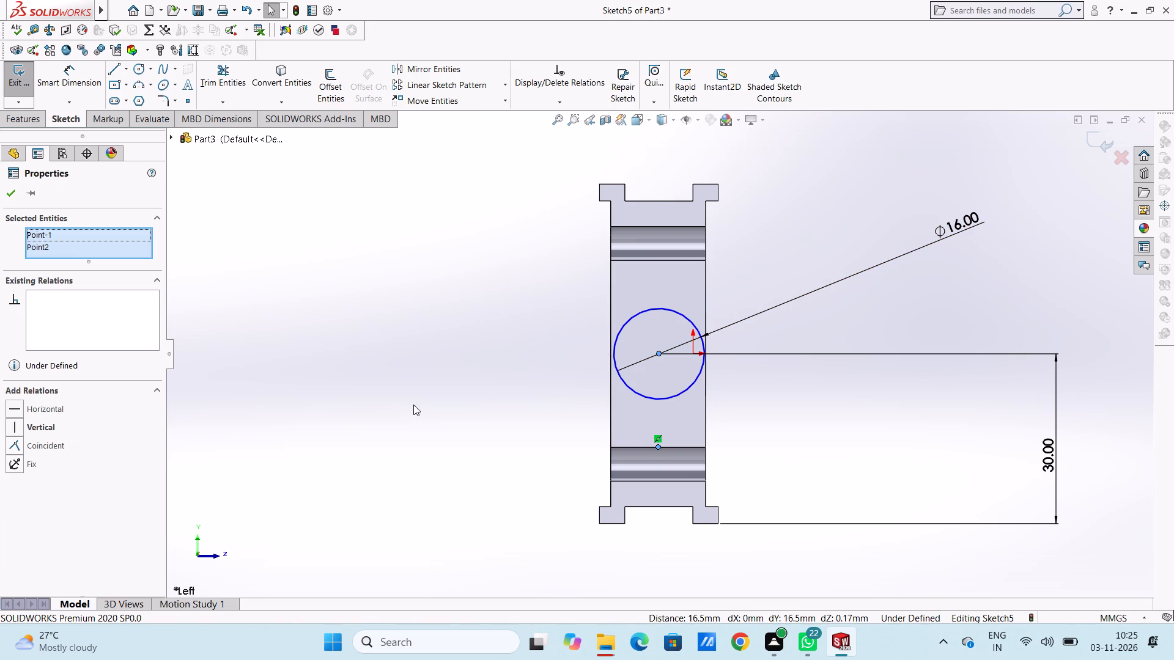
pyautogui.click(15, 427)
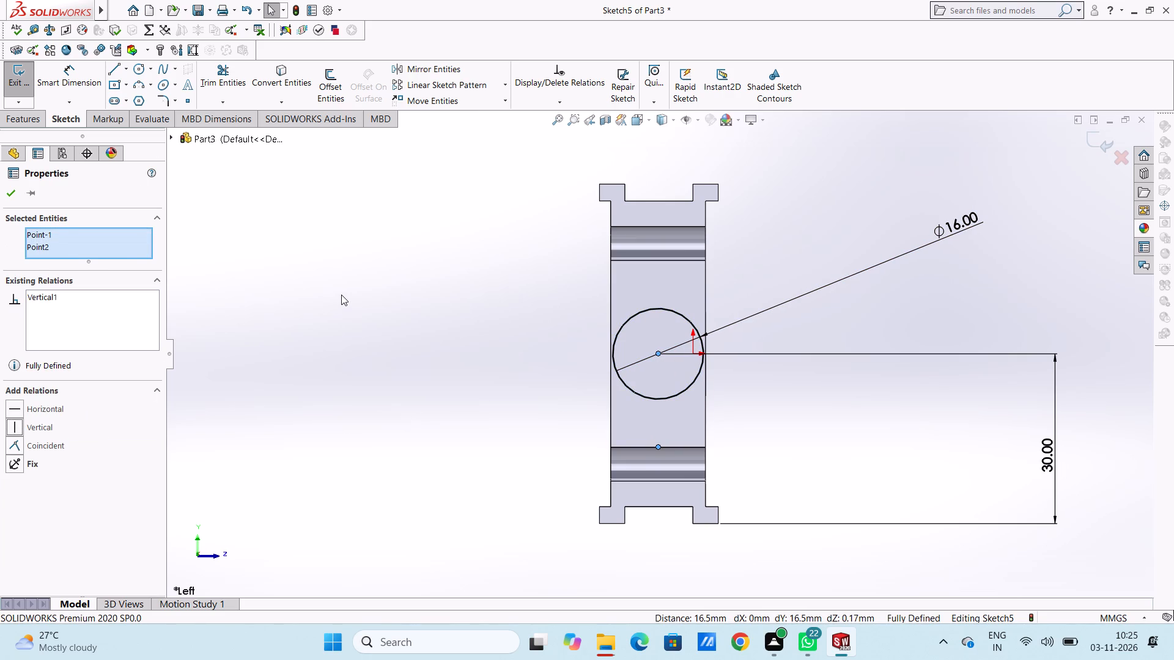
pyautogui.click(341, 295)
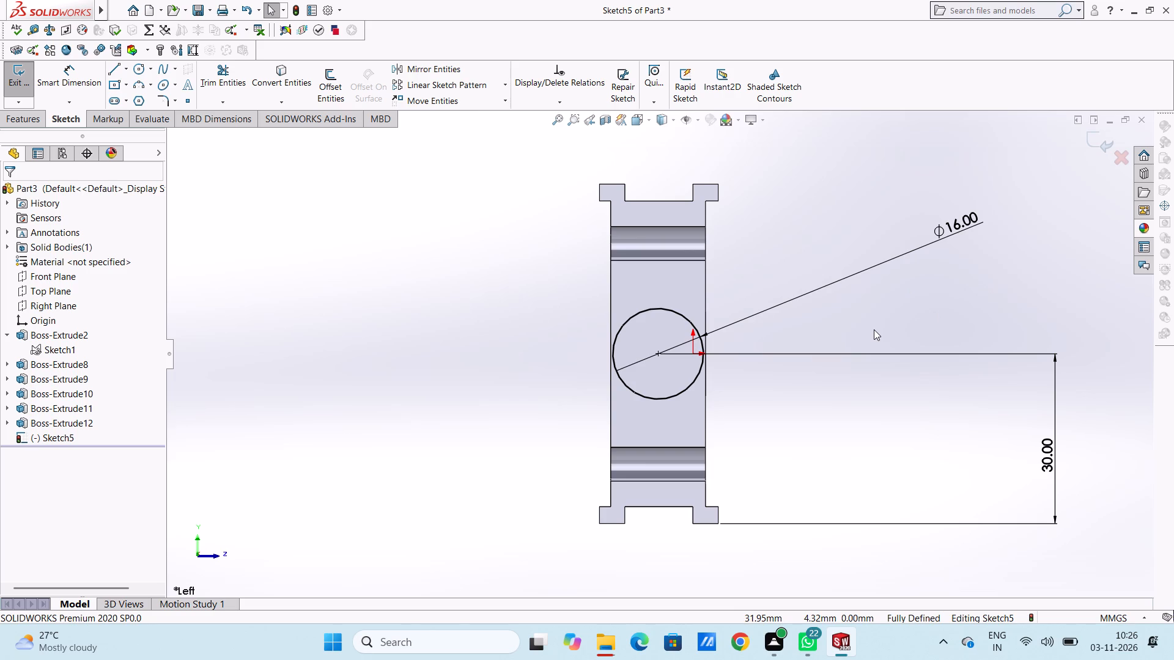
# Extrude the 16 mm circle outward from the end face as a blind boss 19.5 mm deep, merged with the body.
pyautogui.moveTo(585, 389); pyautogui.dragTo(548, 391, button='middle')
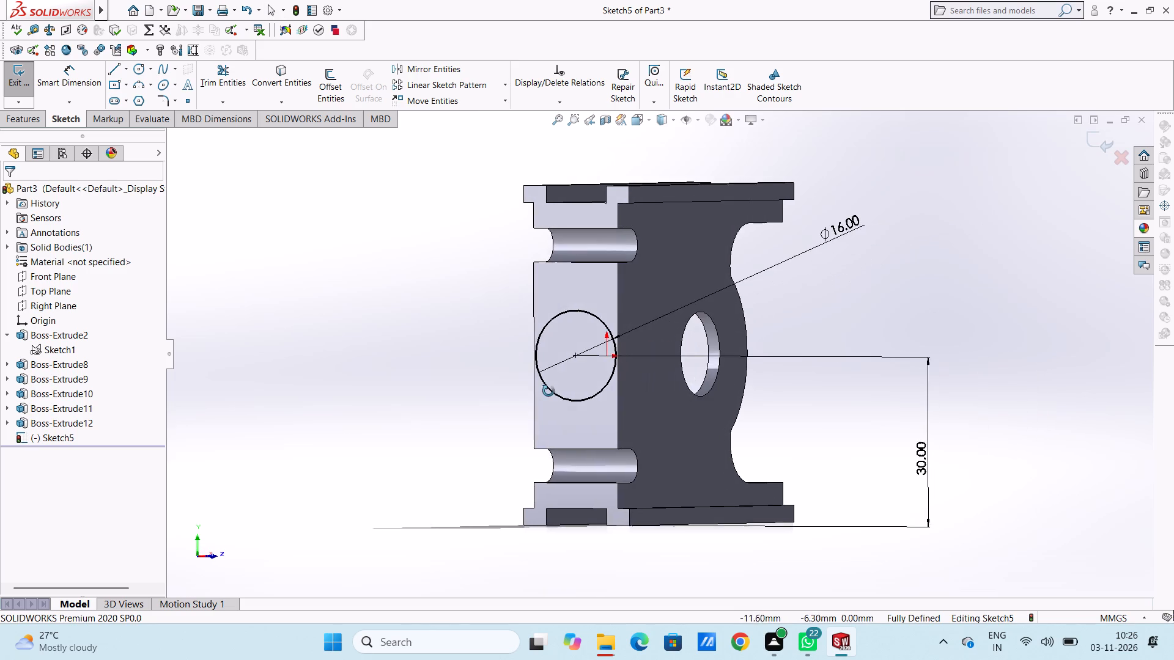
pyautogui.moveTo(548, 391); pyautogui.dragTo(552, 392, button='middle')
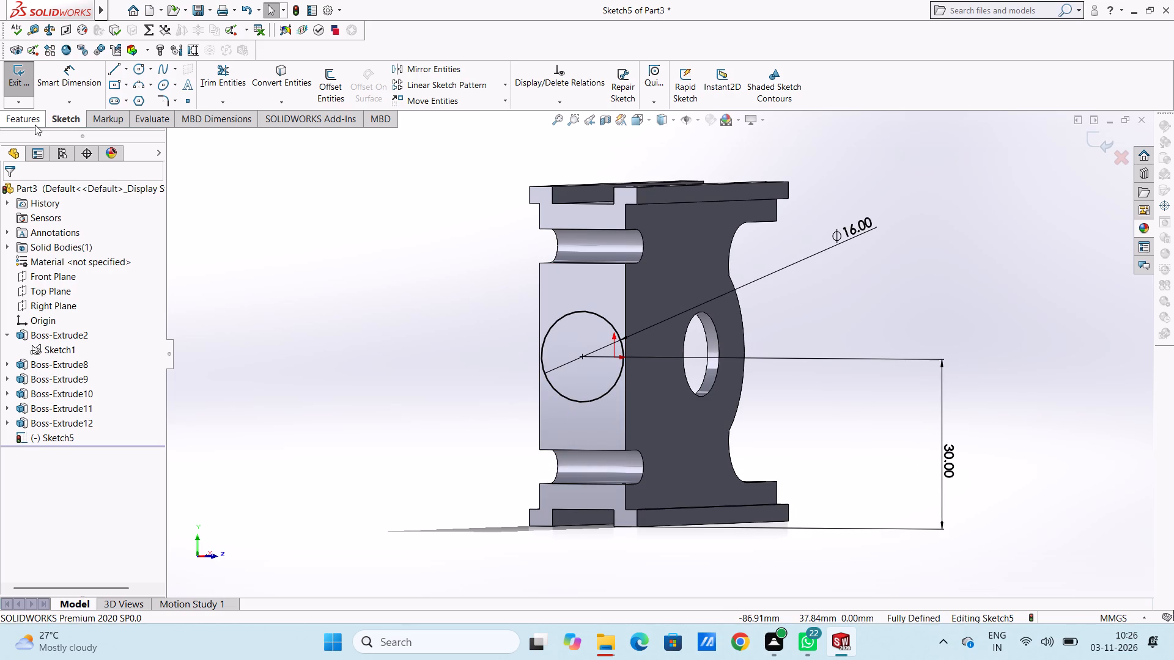
pyautogui.click(24, 114)
pyautogui.click(19, 86)
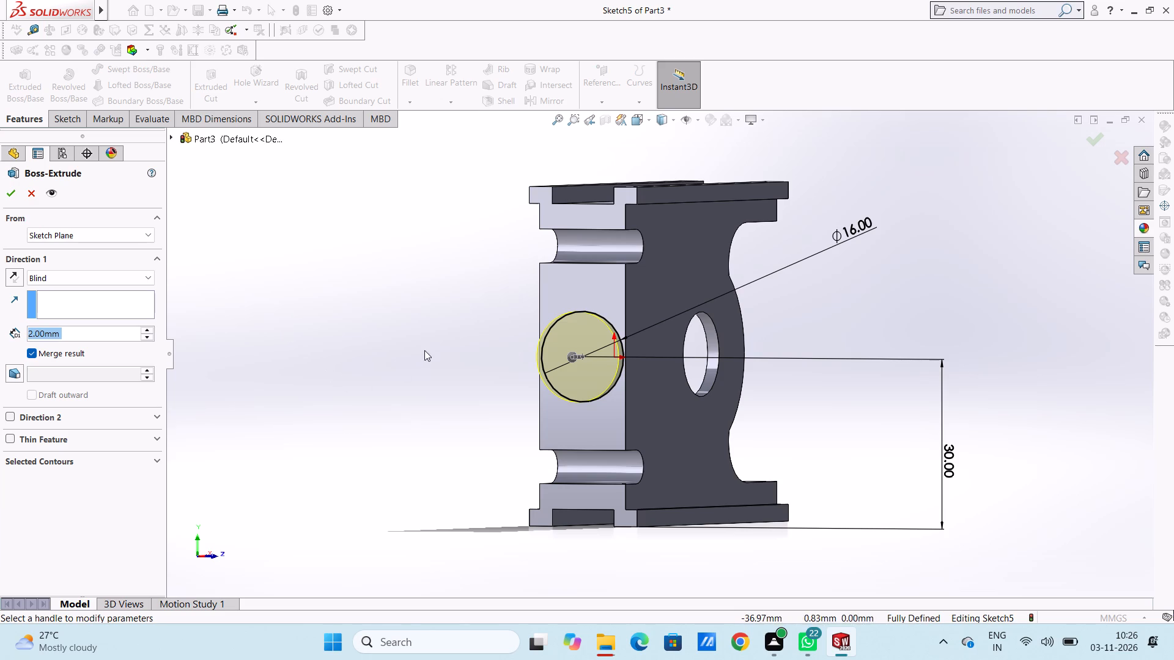
pyautogui.moveTo(425, 350); pyautogui.dragTo(404, 361, button='middle')
pyautogui.moveTo(378, 362); pyautogui.dragTo(365, 373, button='middle')
pyautogui.middleClick(365, 373)
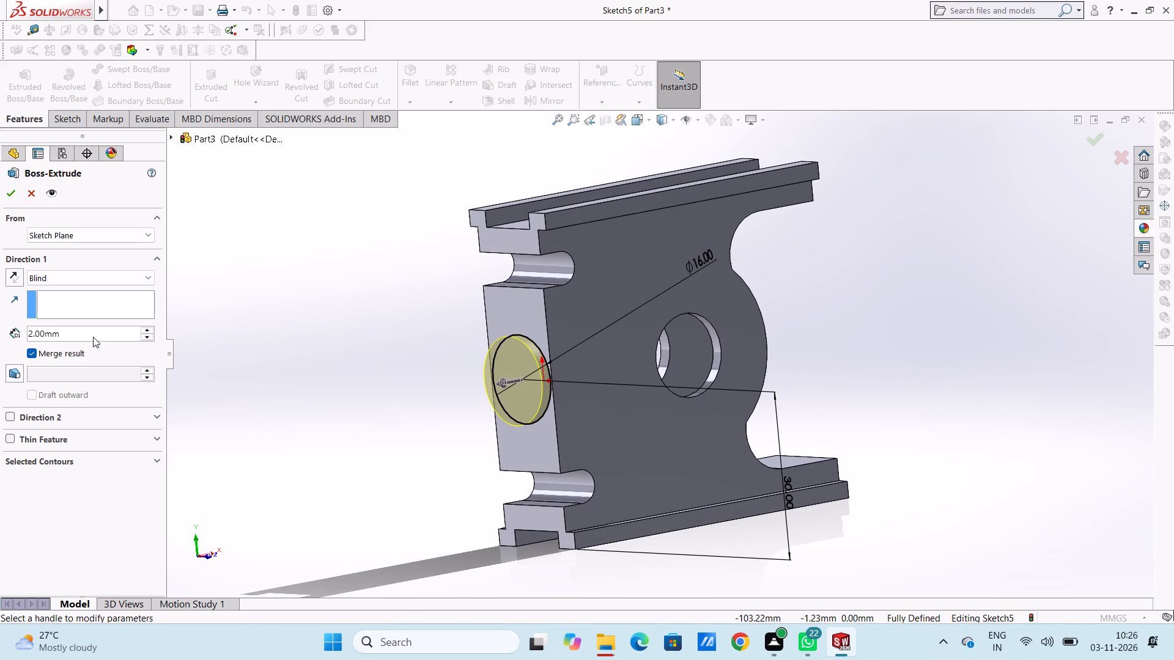
pyautogui.doubleClick(93, 336)
pyautogui.write('19.5')
pyautogui.press('Return')
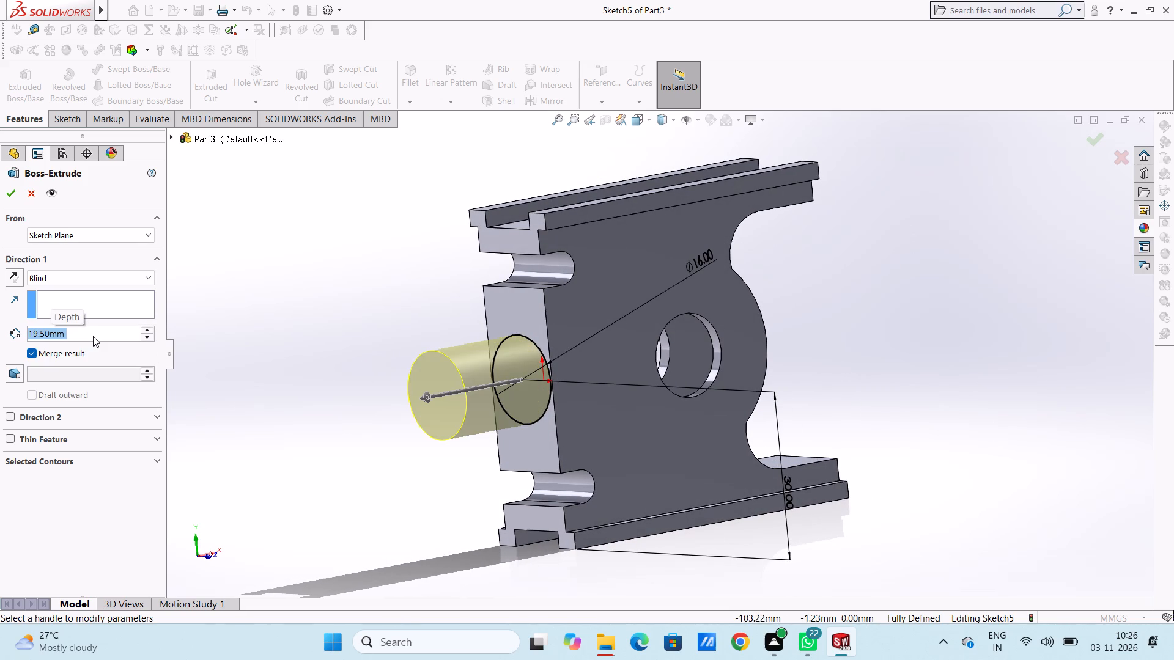
pyautogui.scroll(3, 429, 333)
pyautogui.moveTo(440, 340); pyautogui.dragTo(419, 313, button='middle')
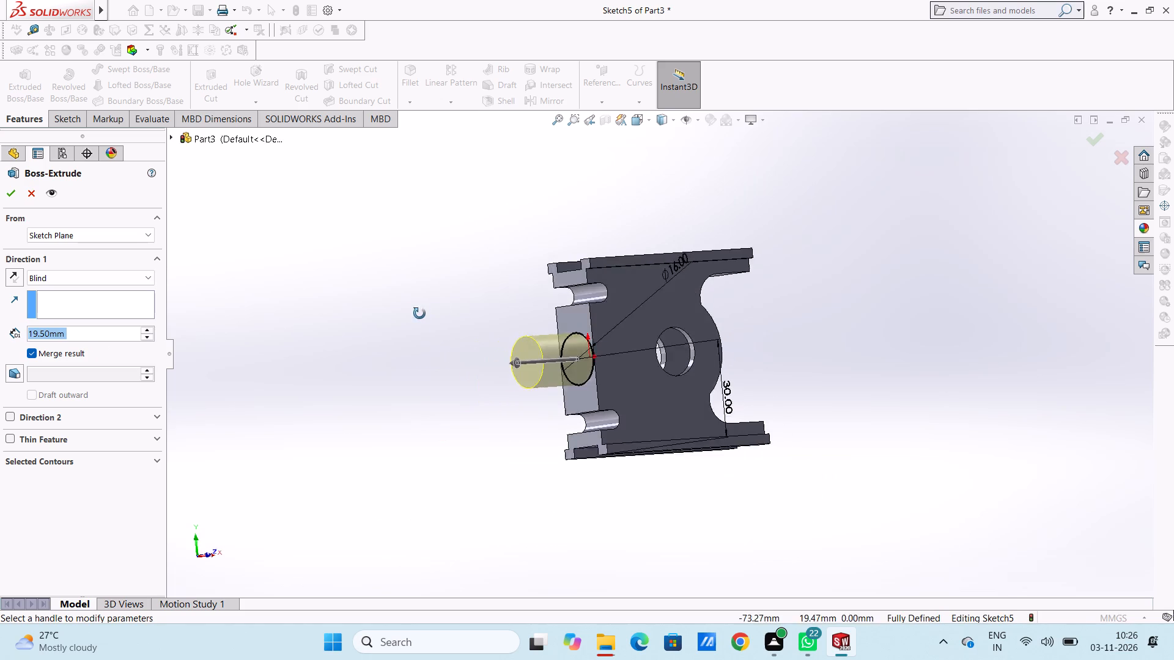
pyautogui.moveTo(419, 313); pyautogui.dragTo(471, 315, button='middle')
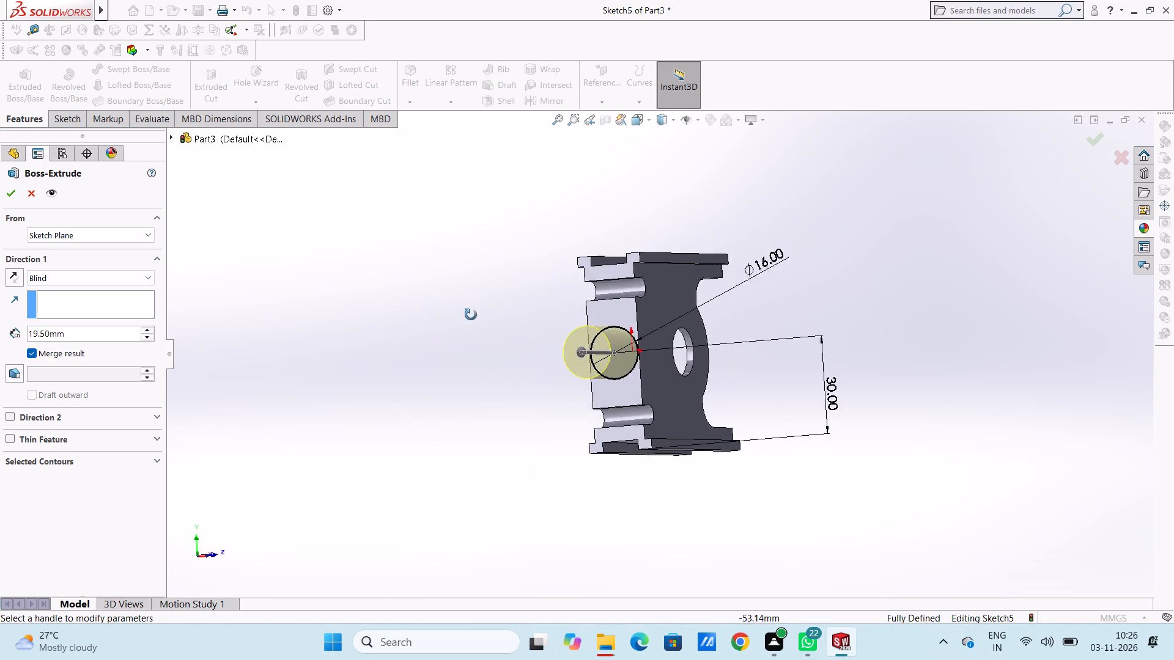
pyautogui.moveTo(471, 315); pyautogui.dragTo(423, 344, button='middle')
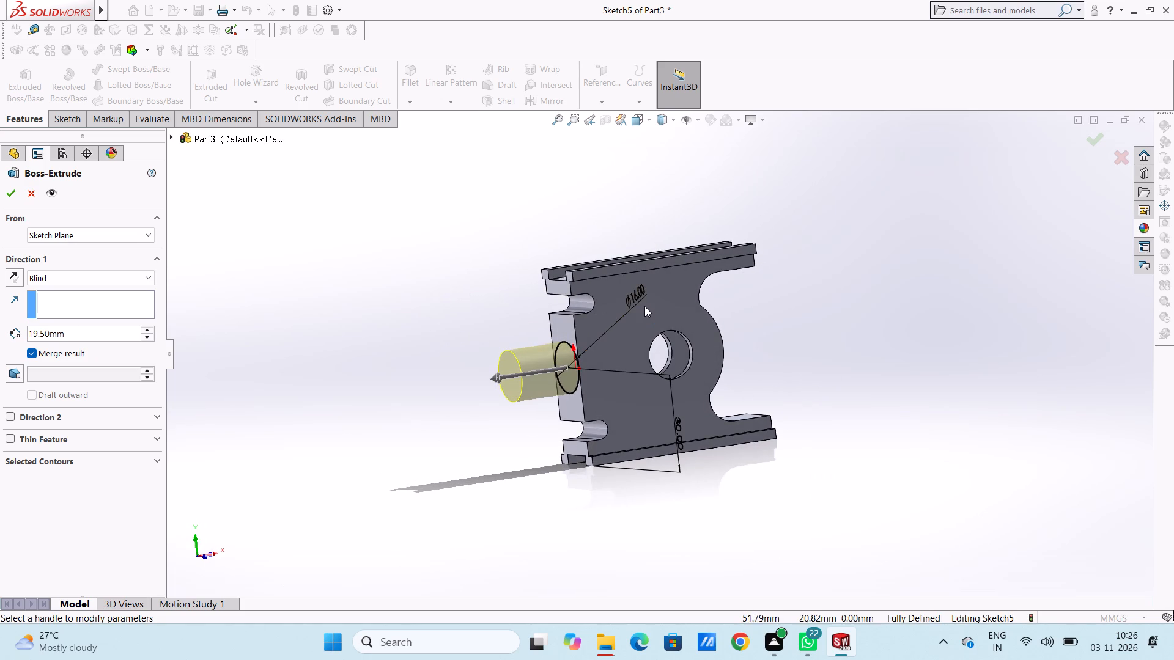
pyautogui.scroll(-1, 644, 306)
pyautogui.click(12, 190)
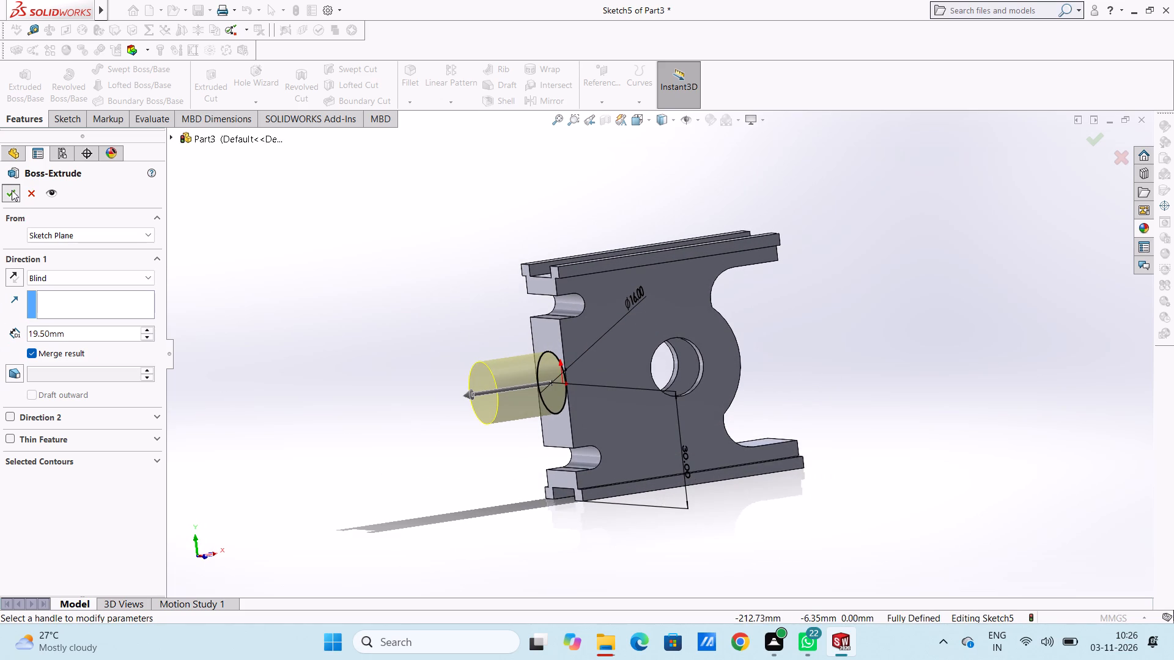
pyautogui.click(271, 266)
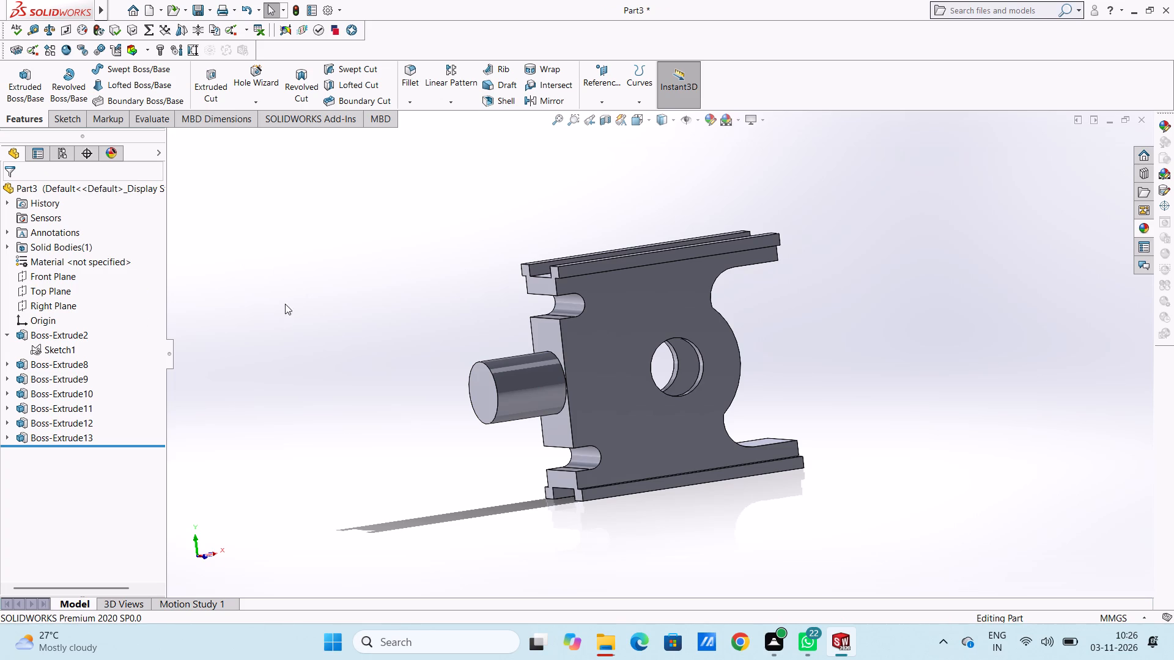
# Start a sketch on the cylindrical boss's end face and draw a concentric circle of about 11.8 mm radius.
pyautogui.moveTo(382, 402); pyautogui.dragTo(513, 354, button='middle')
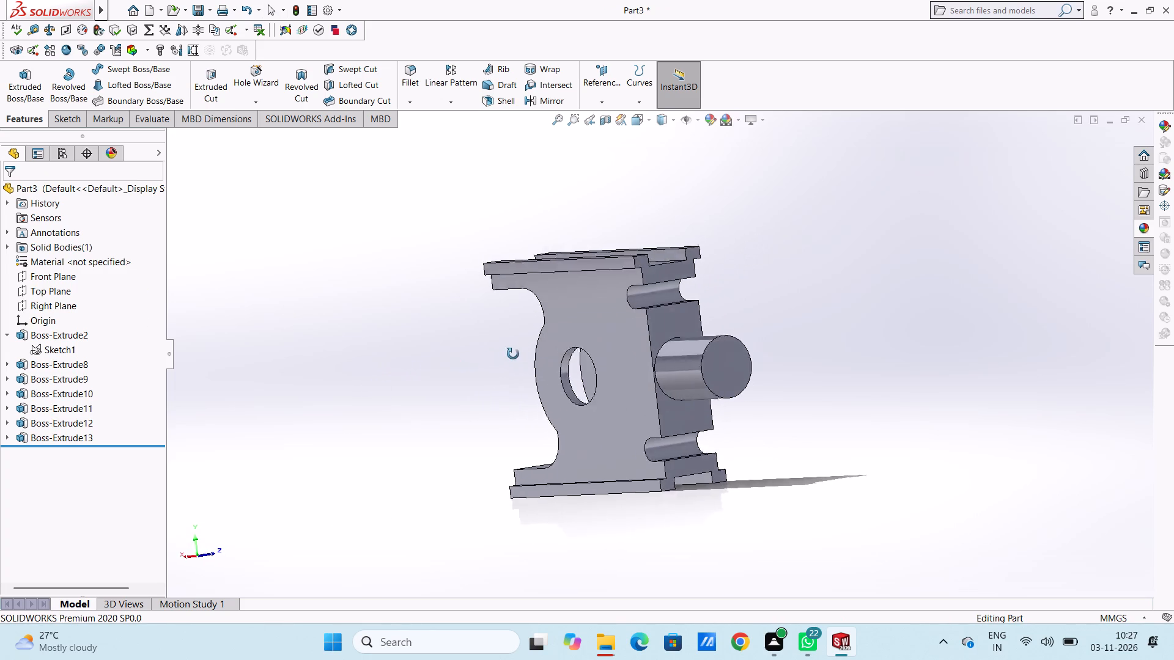
pyautogui.moveTo(513, 354); pyautogui.dragTo(493, 380, button='middle')
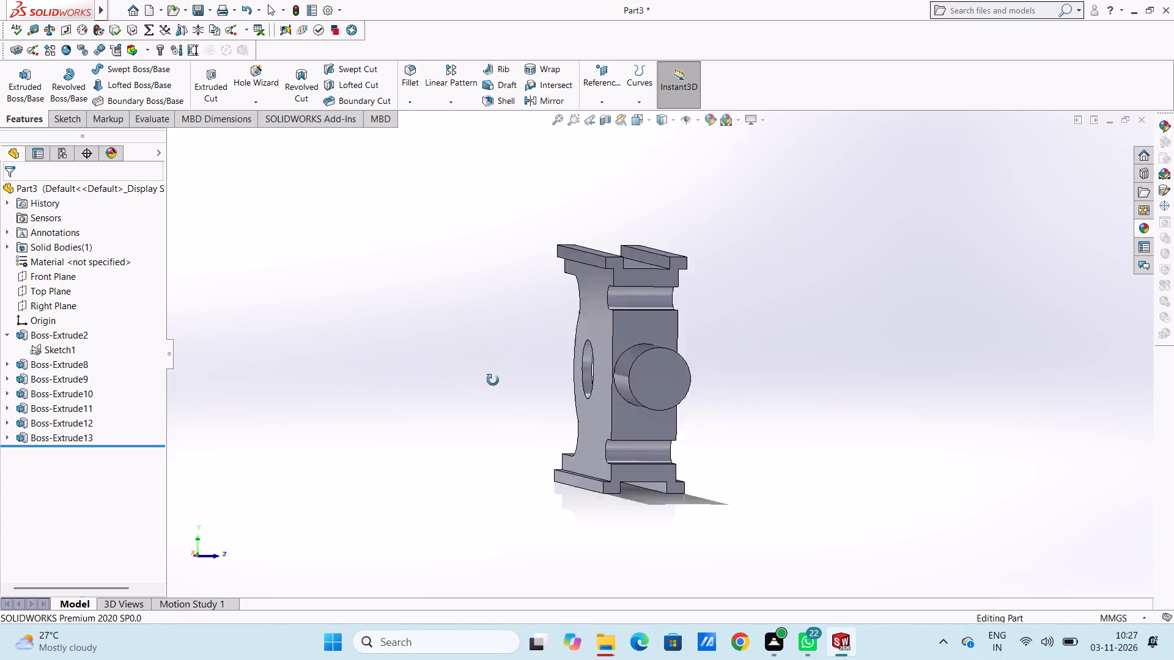
pyautogui.moveTo(493, 380); pyautogui.dragTo(400, 403, button='middle')
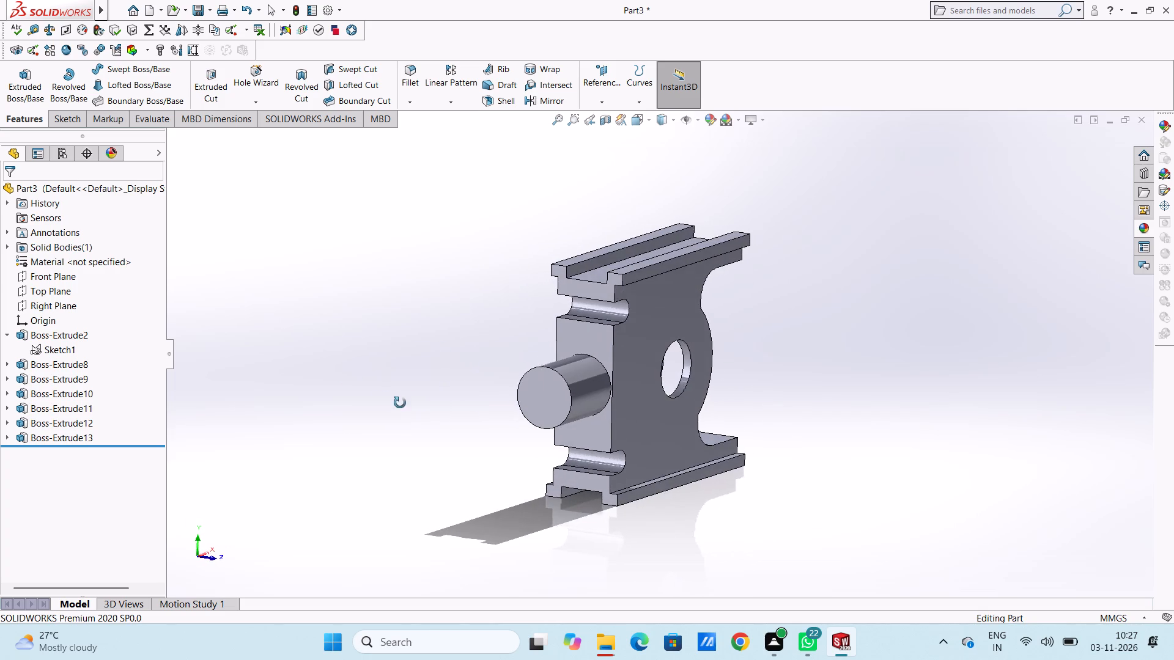
pyautogui.moveTo(400, 403); pyautogui.dragTo(399, 398, button='middle')
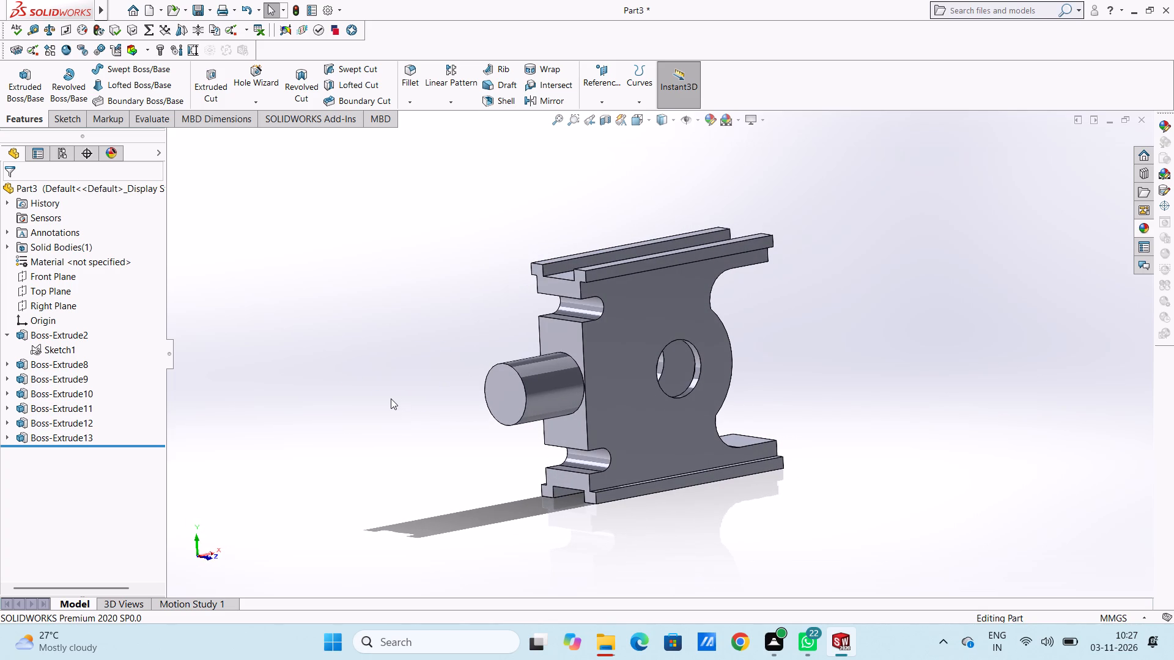
pyautogui.hotkey('ctrl', '1')
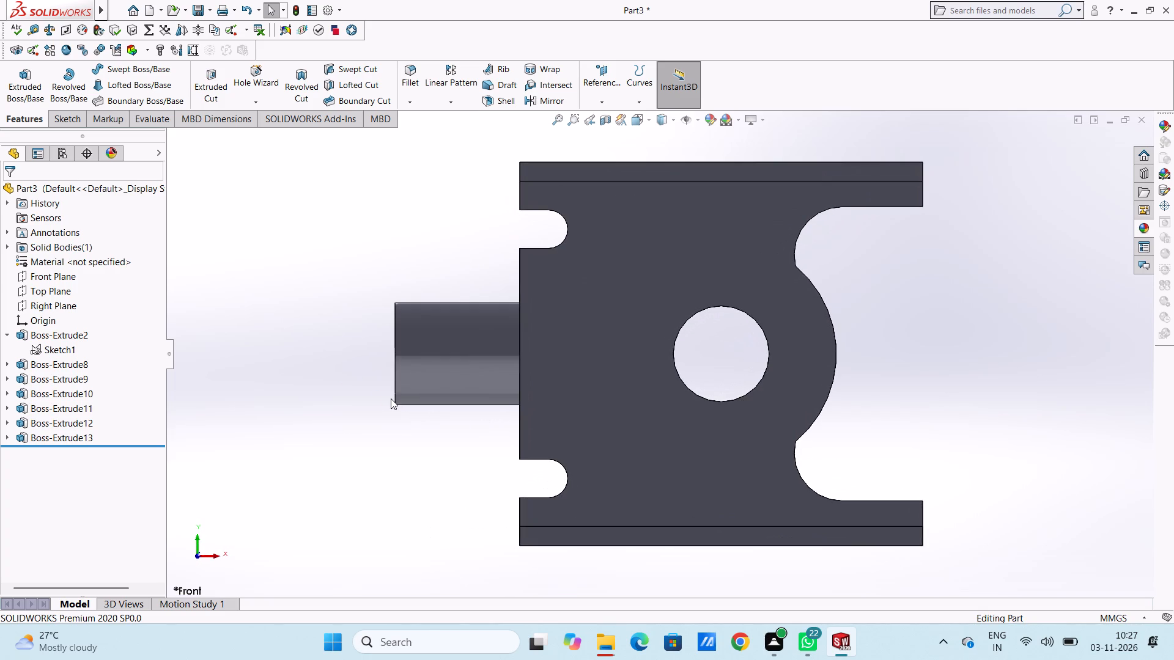
pyautogui.hotkey('ctrl', '3')
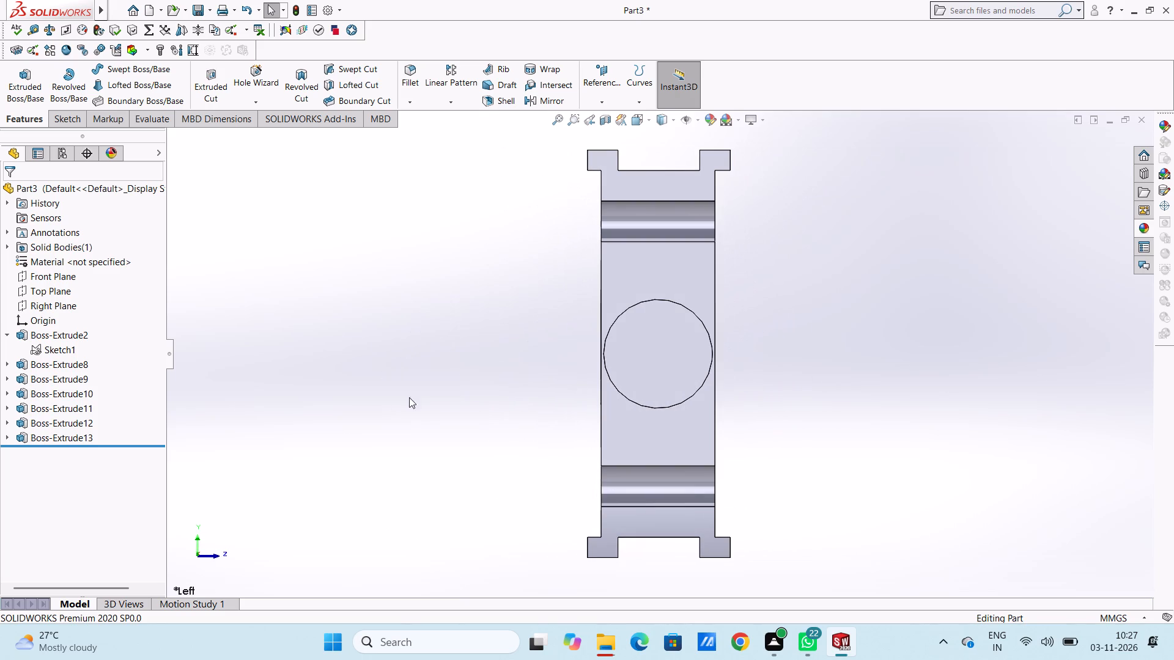
pyautogui.scroll(3, 838, 337)
pyautogui.scroll(-3, 653, 378)
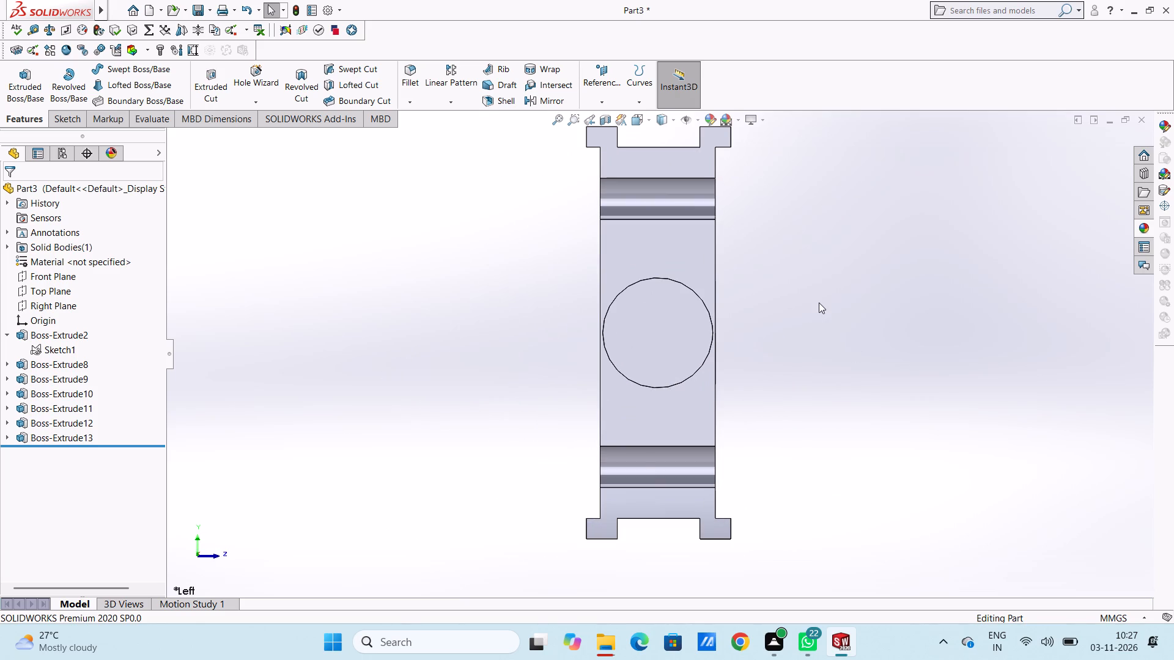
pyautogui.scroll(-1, 812, 306)
pyautogui.click(636, 346)
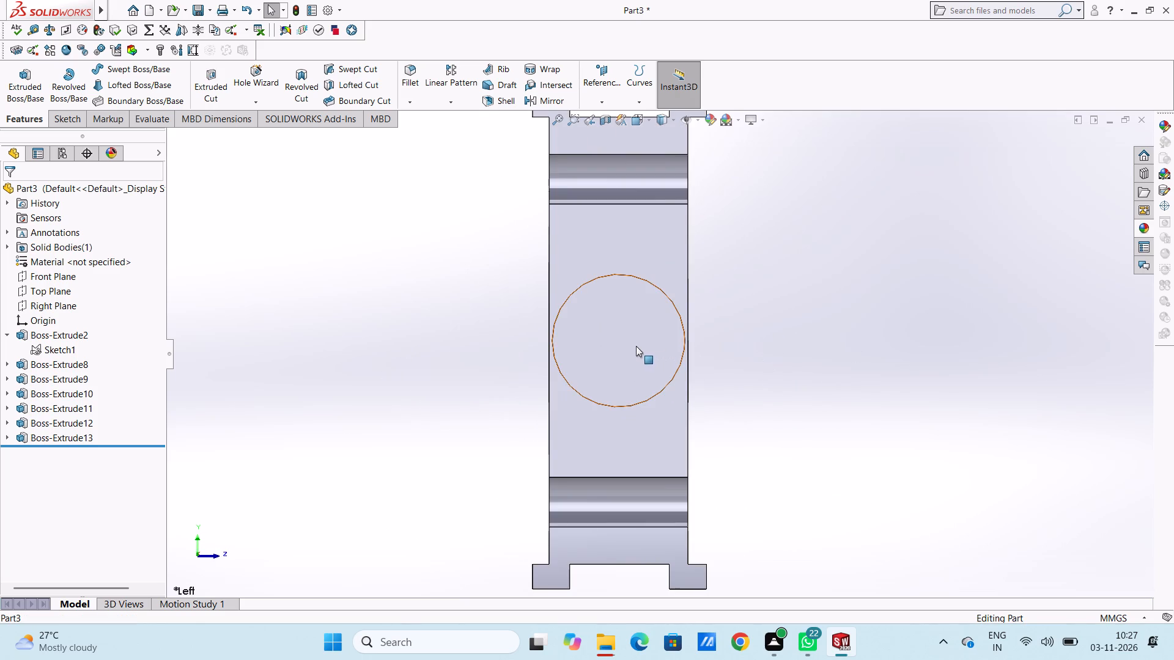
pyautogui.click(690, 310)
pyautogui.click(736, 317)
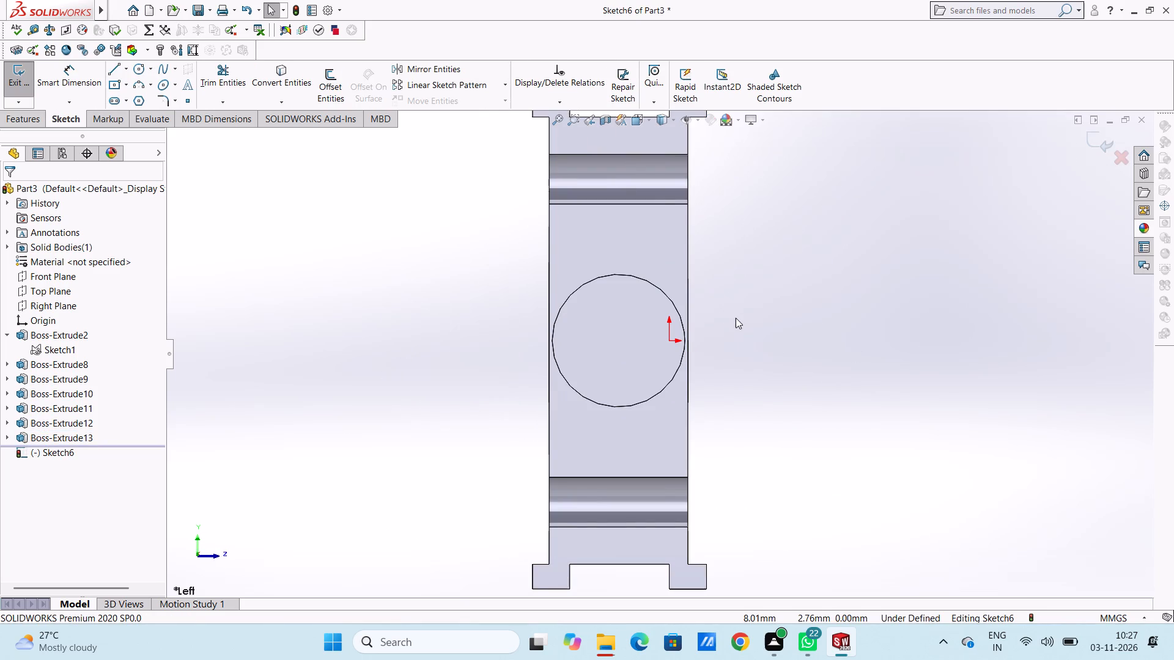
pyautogui.moveTo(138, 66); pyautogui.dragTo(138, 72)
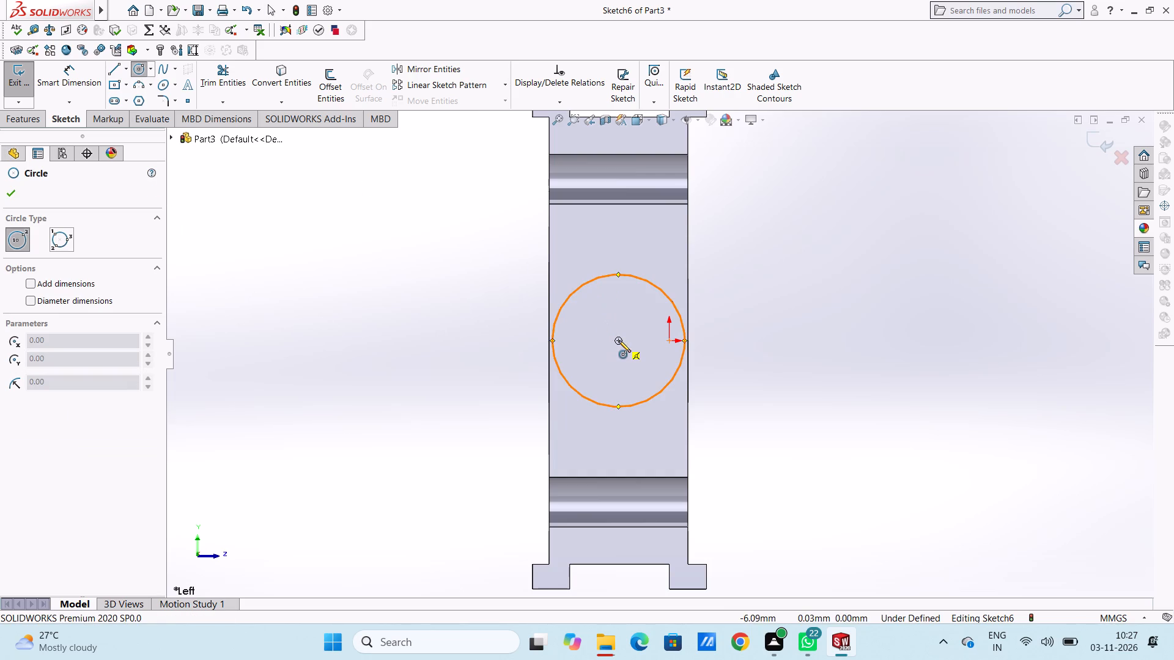
pyautogui.click(617, 340)
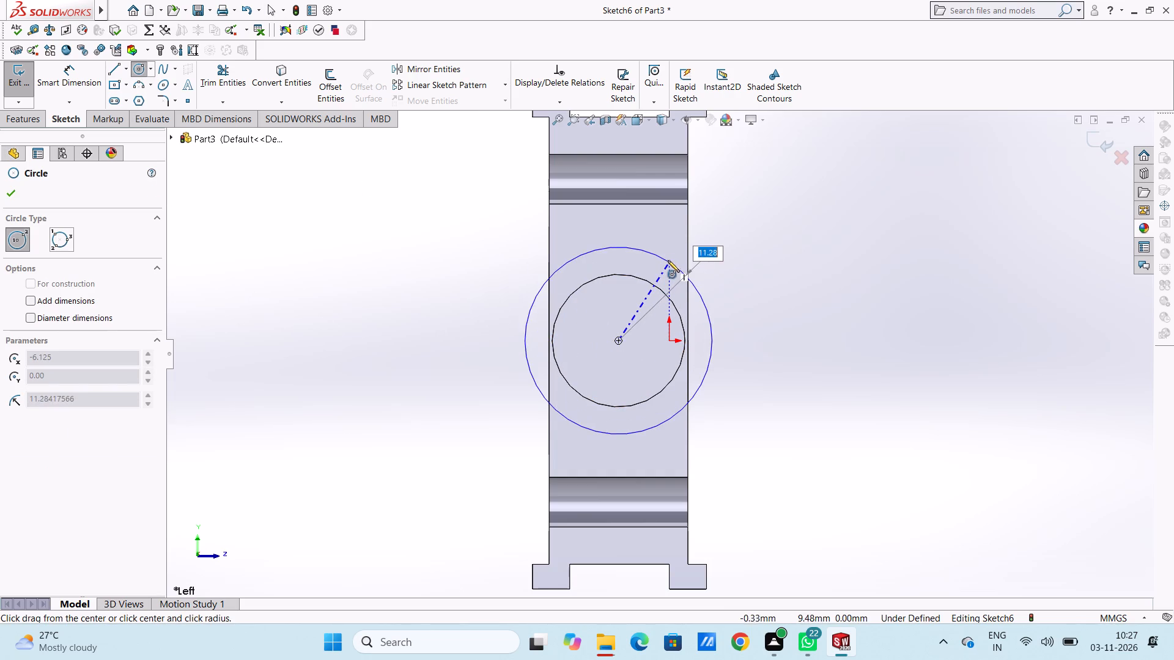
pyautogui.click(668, 257)
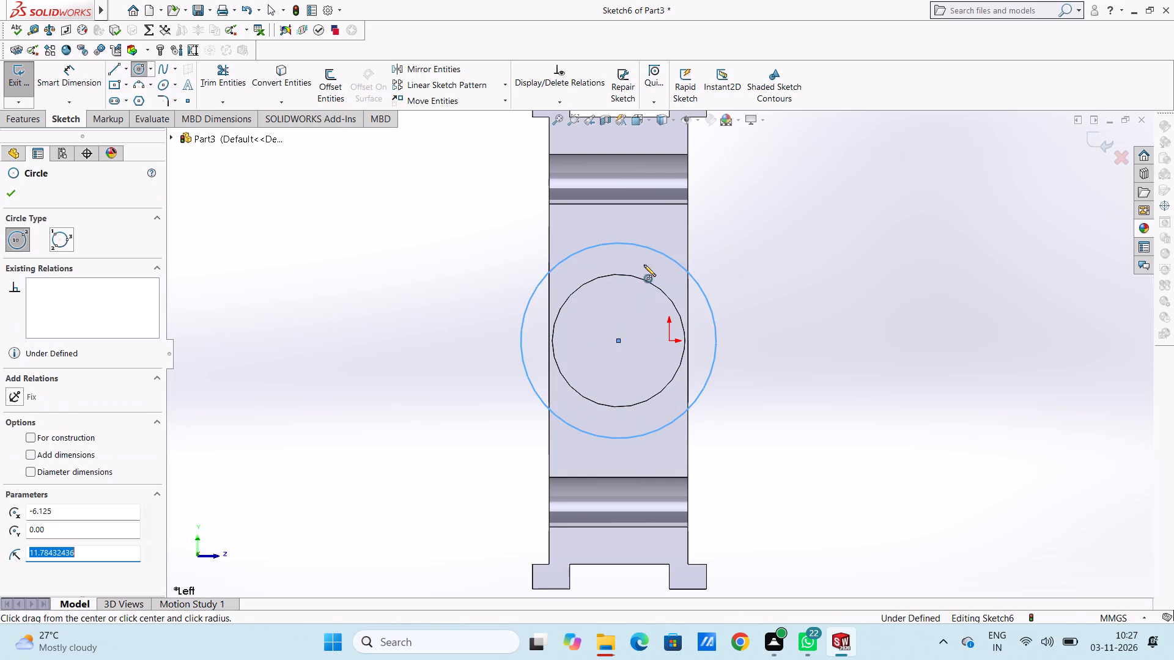
pyautogui.click(12, 198)
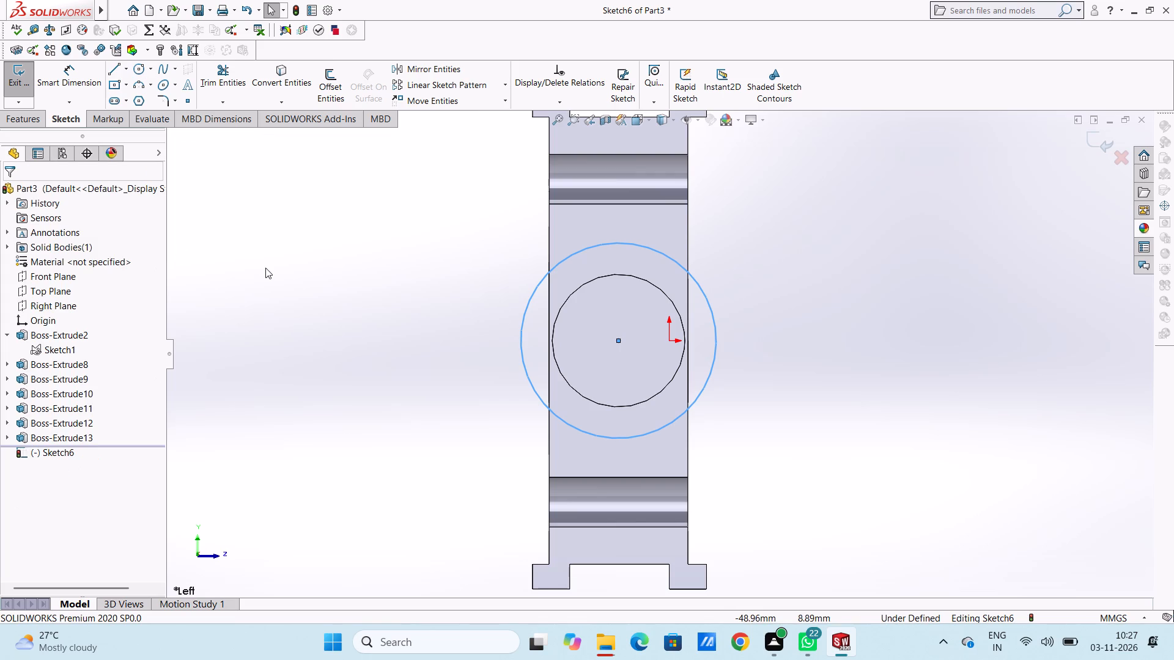
pyautogui.click(265, 268)
# Dimension the concentric circle on the boss's end face to a diameter of 23.5 mm.
pyautogui.click(77, 81)
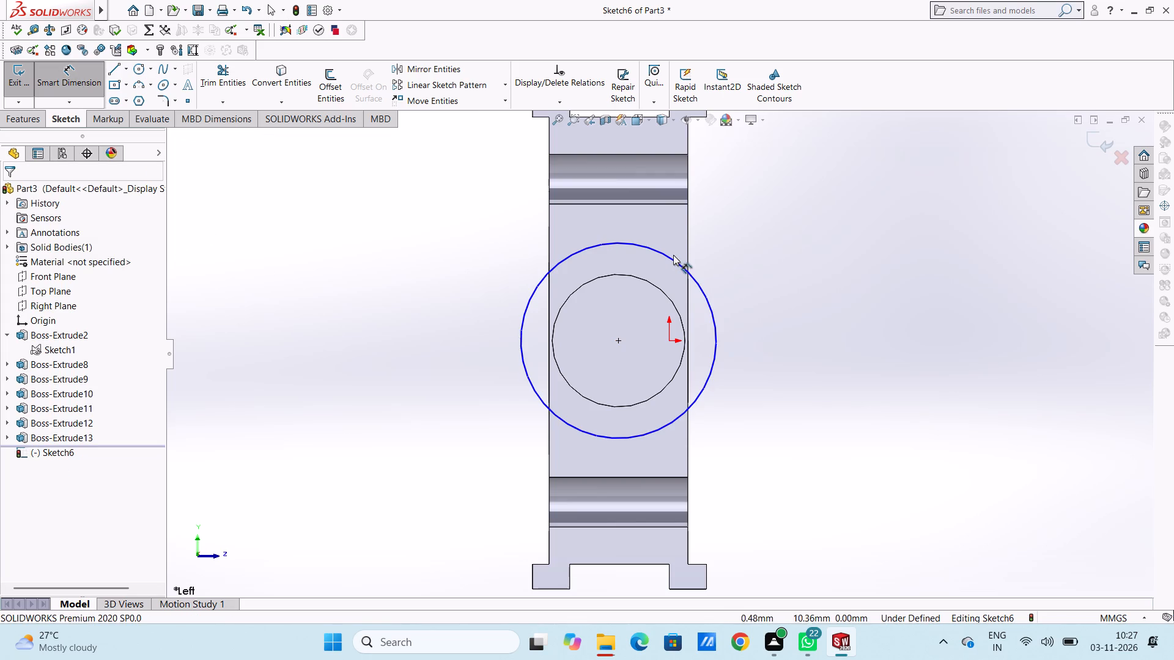
pyautogui.click(673, 255)
pyautogui.click(704, 303)
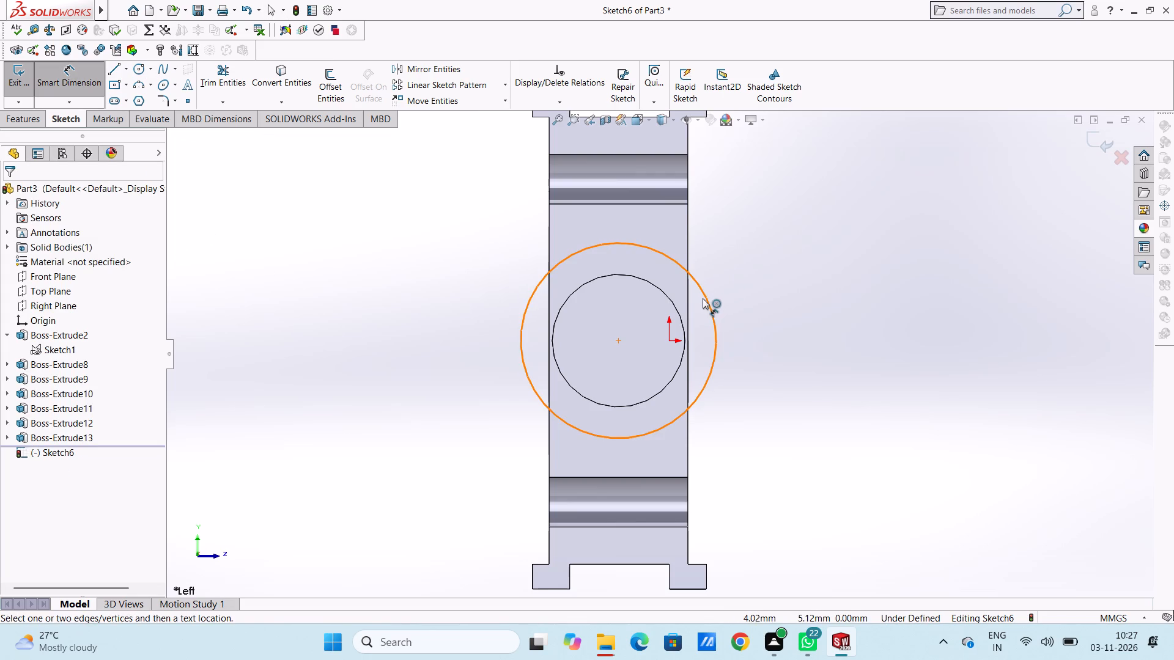
pyautogui.click(703, 298)
pyautogui.click(858, 199)
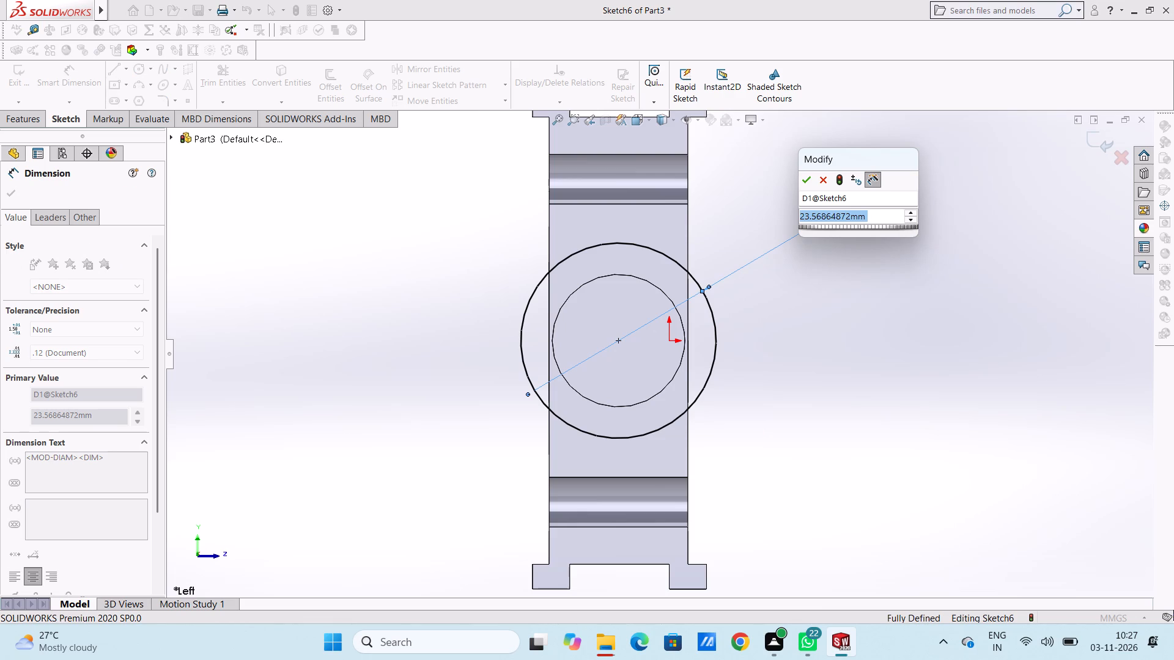
pyautogui.write('23.5')
pyautogui.press('Return')
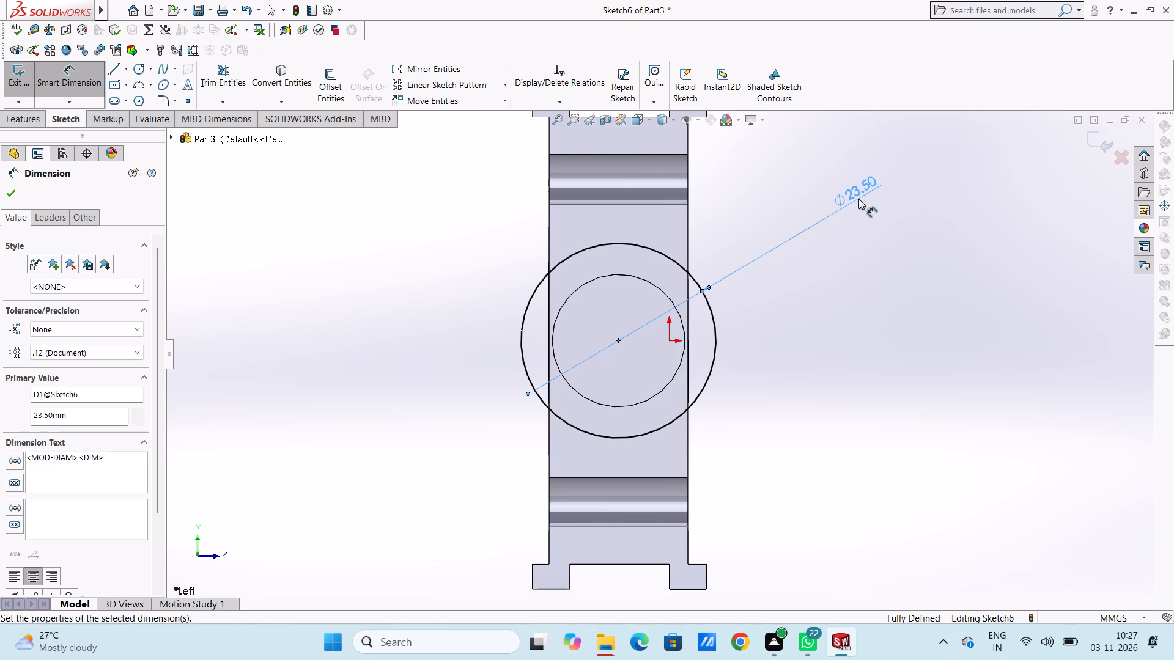
pyautogui.click(841, 348)
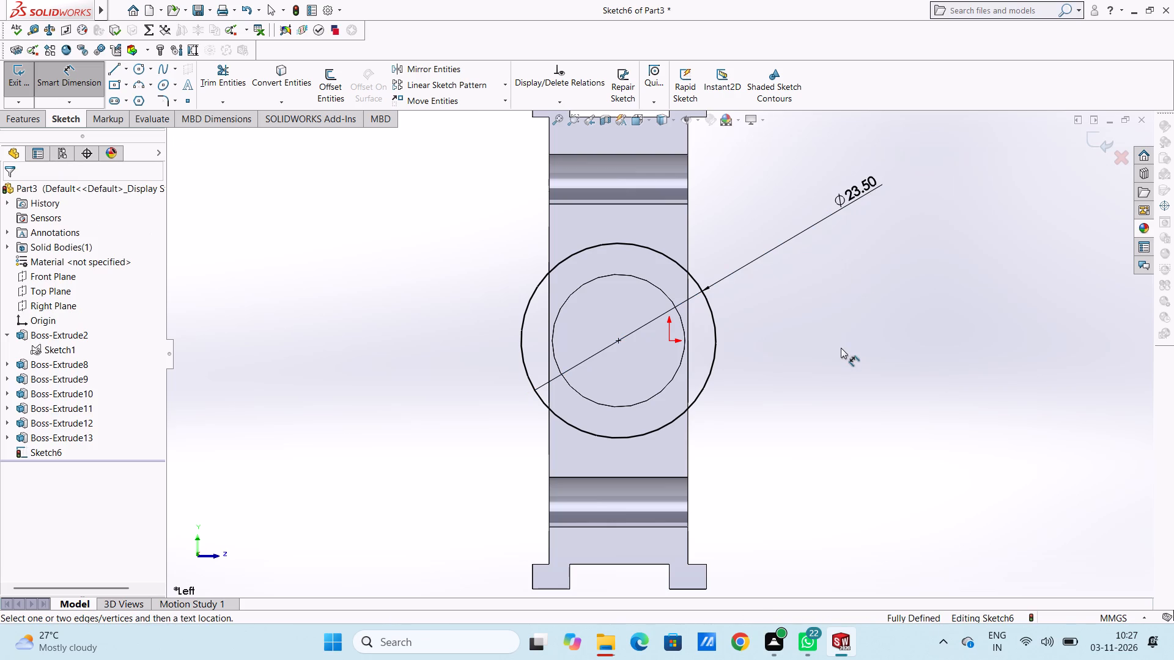
# Extrude the 23.5 mm circle as a blind boss 4.5 mm deep, reversed back toward the plate and merged with the body.
pyautogui.moveTo(800, 318); pyautogui.dragTo(777, 350, button='middle')
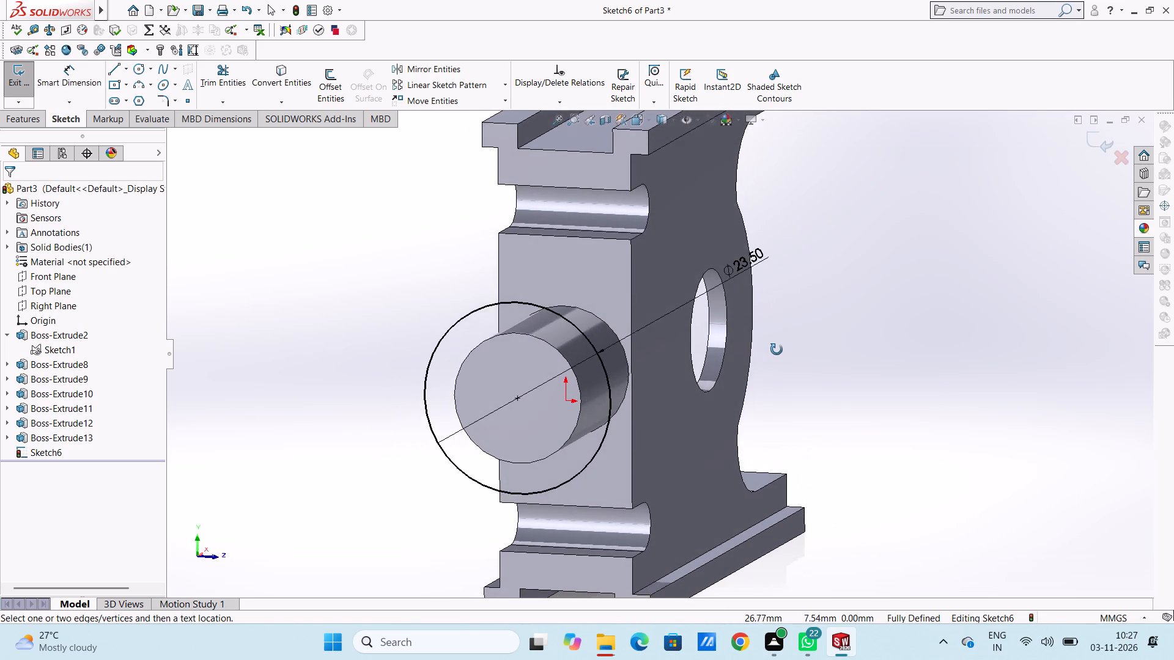
pyautogui.moveTo(777, 350); pyautogui.dragTo(771, 349, button='middle')
pyautogui.scroll(2, 693, 377)
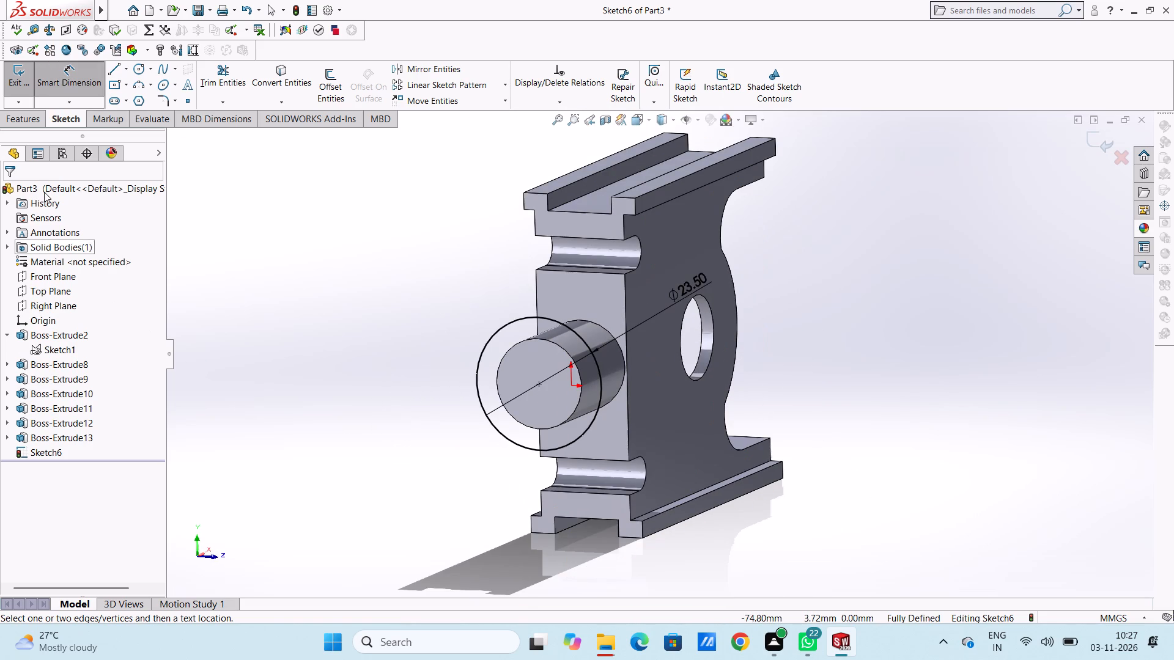
pyautogui.click(72, 71)
pyautogui.click(32, 120)
pyautogui.click(20, 84)
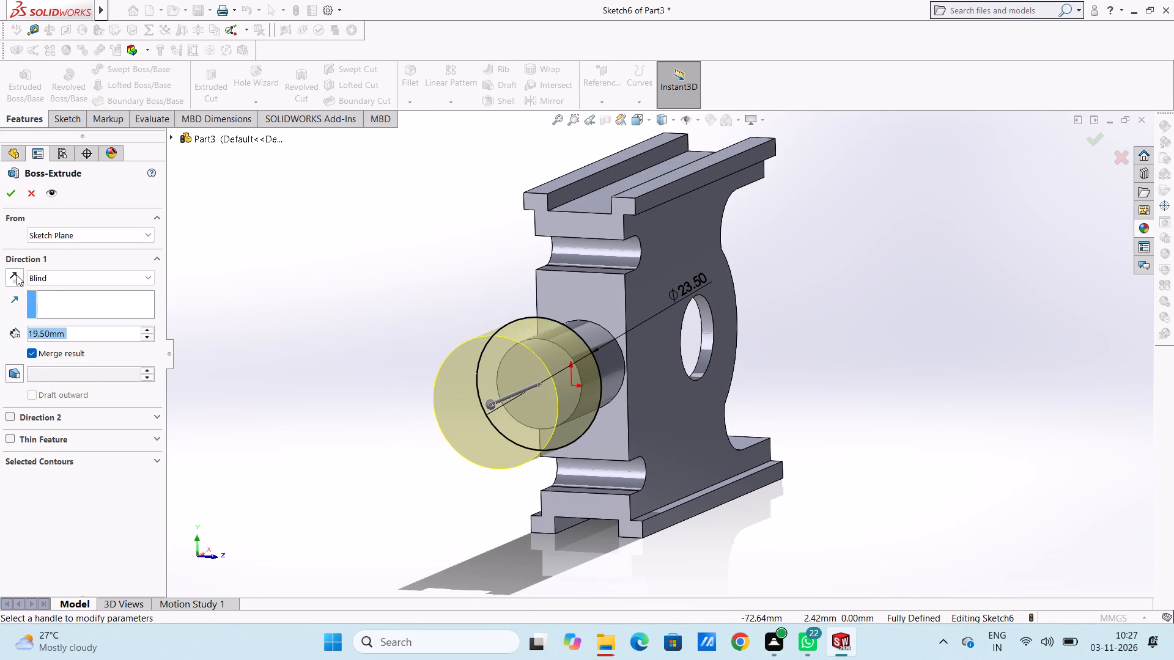
pyautogui.click(17, 274)
pyautogui.doubleClick(96, 334)
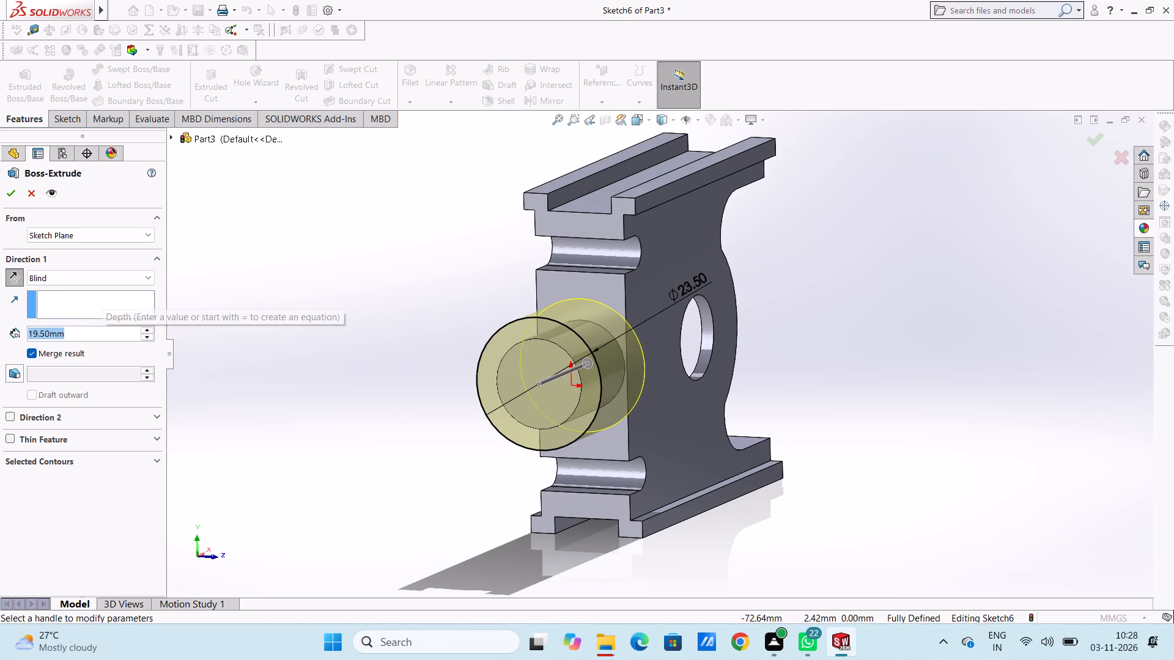
pyautogui.write('4.5')
pyautogui.press('Return')
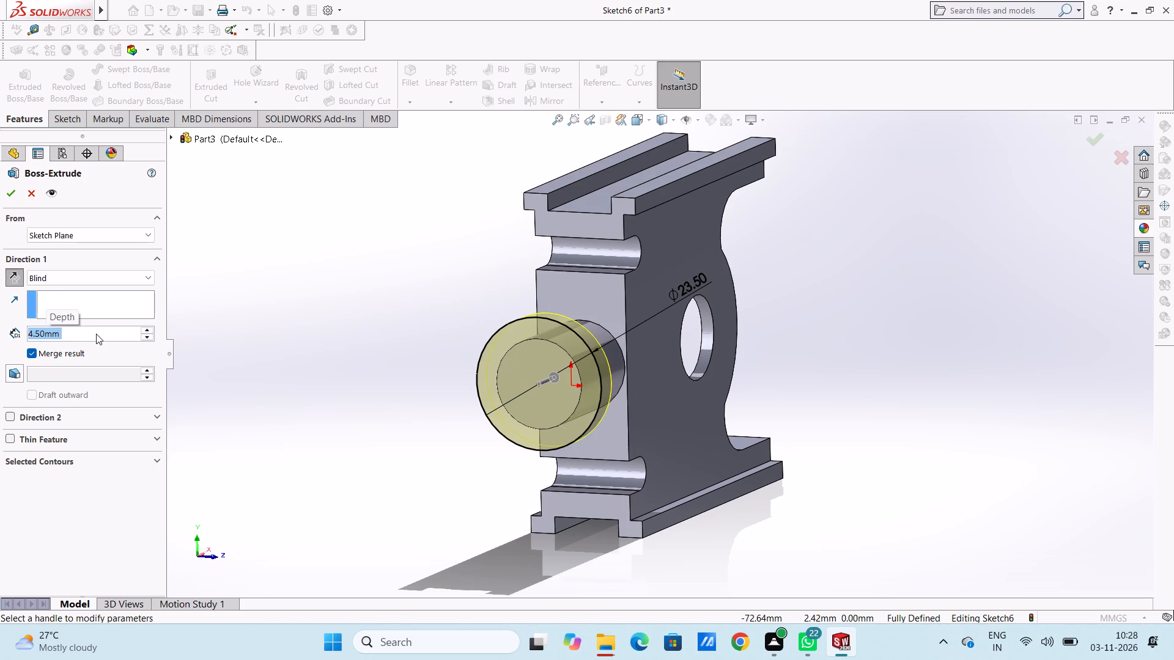
pyautogui.click(9, 193)
pyautogui.click(298, 308)
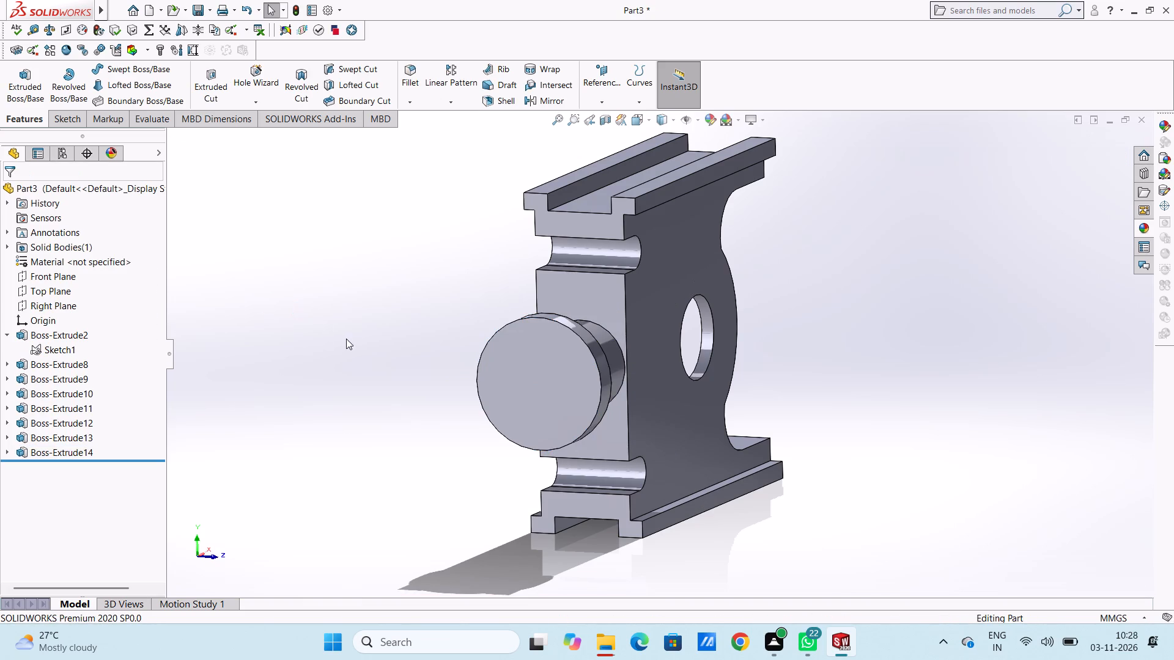
# Start a sketch on the flange's outer end face and draw a concentric circle of about 5.5 mm radius.
pyautogui.moveTo(347, 339); pyautogui.dragTo(322, 340, button='middle')
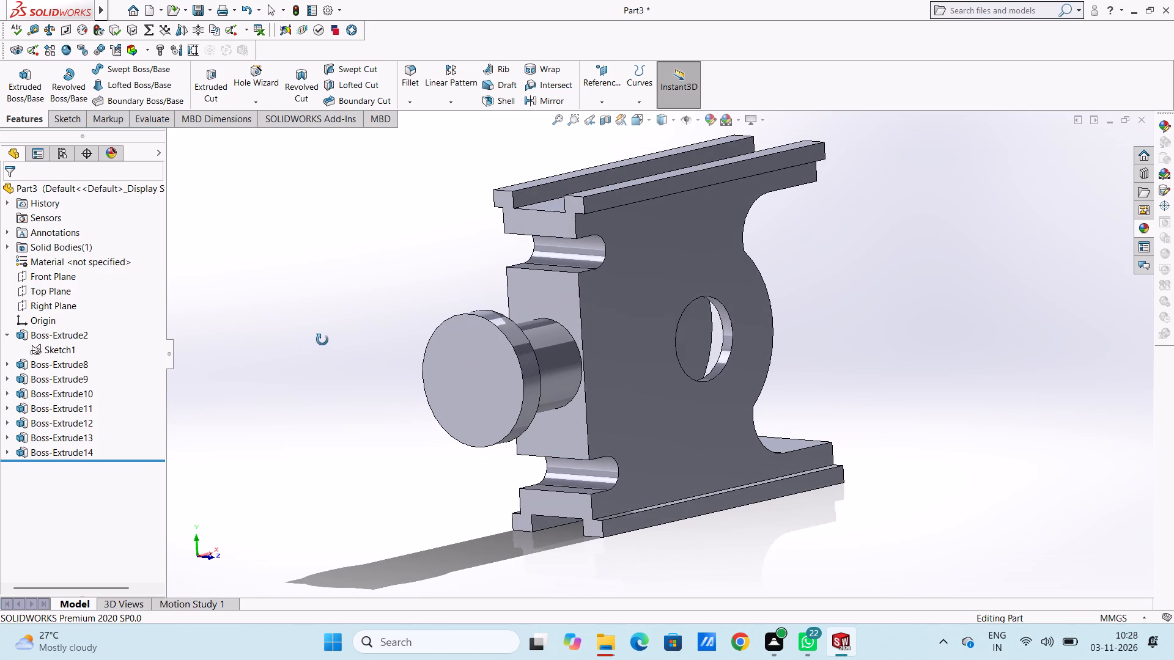
pyautogui.moveTo(322, 340); pyautogui.dragTo(328, 339, button='middle')
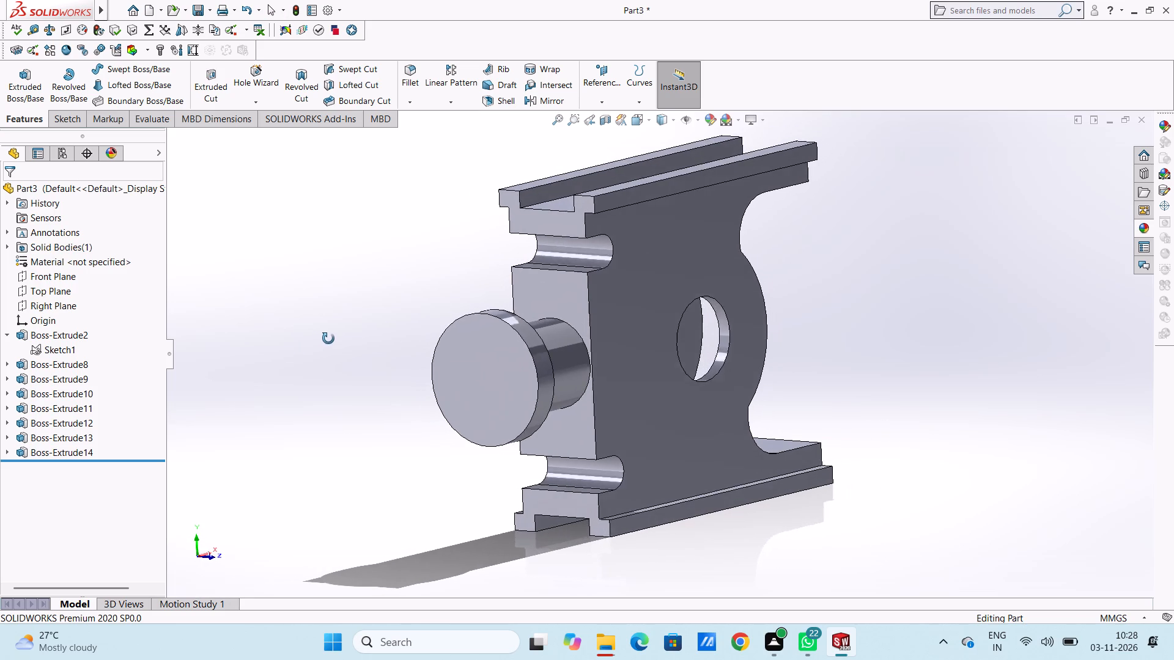
pyautogui.moveTo(328, 339); pyautogui.dragTo(317, 339, button='middle')
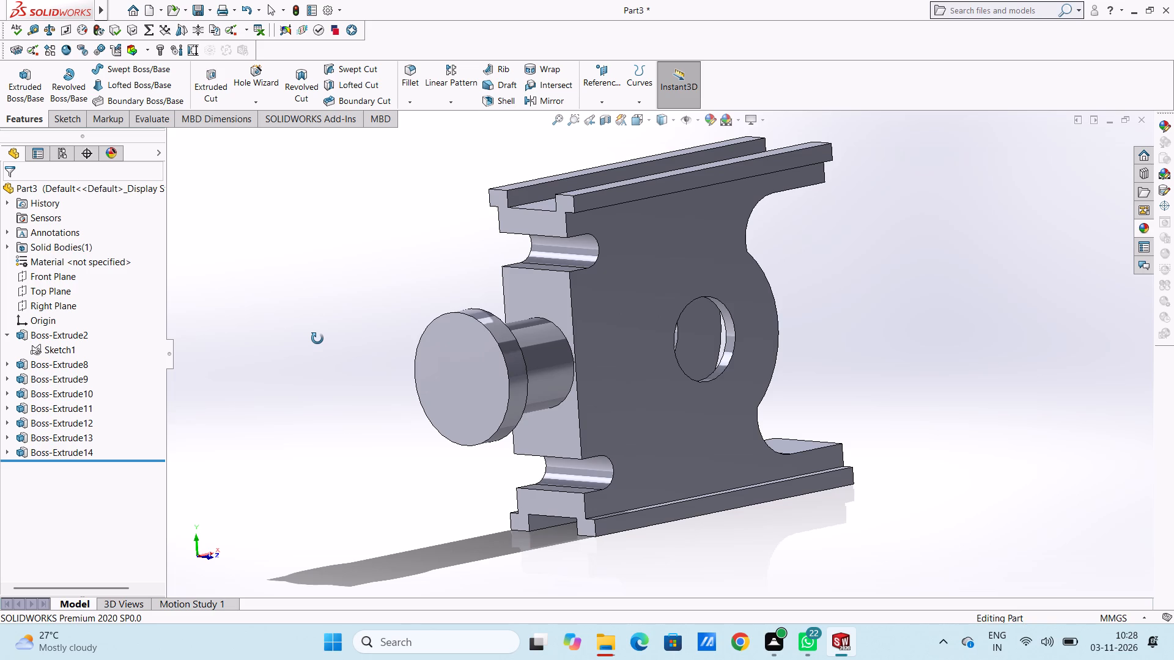
pyautogui.moveTo(317, 339); pyautogui.dragTo(312, 337, button='middle')
pyautogui.hotkey('ctrl', '1')
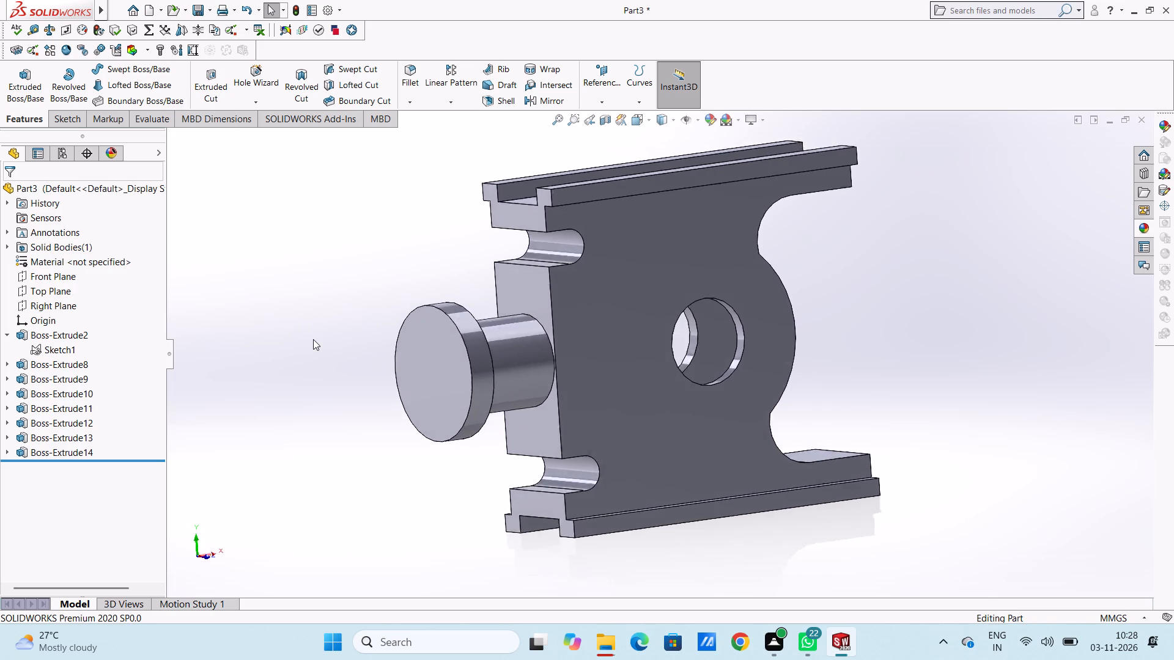
pyautogui.hotkey('ctrl', '3')
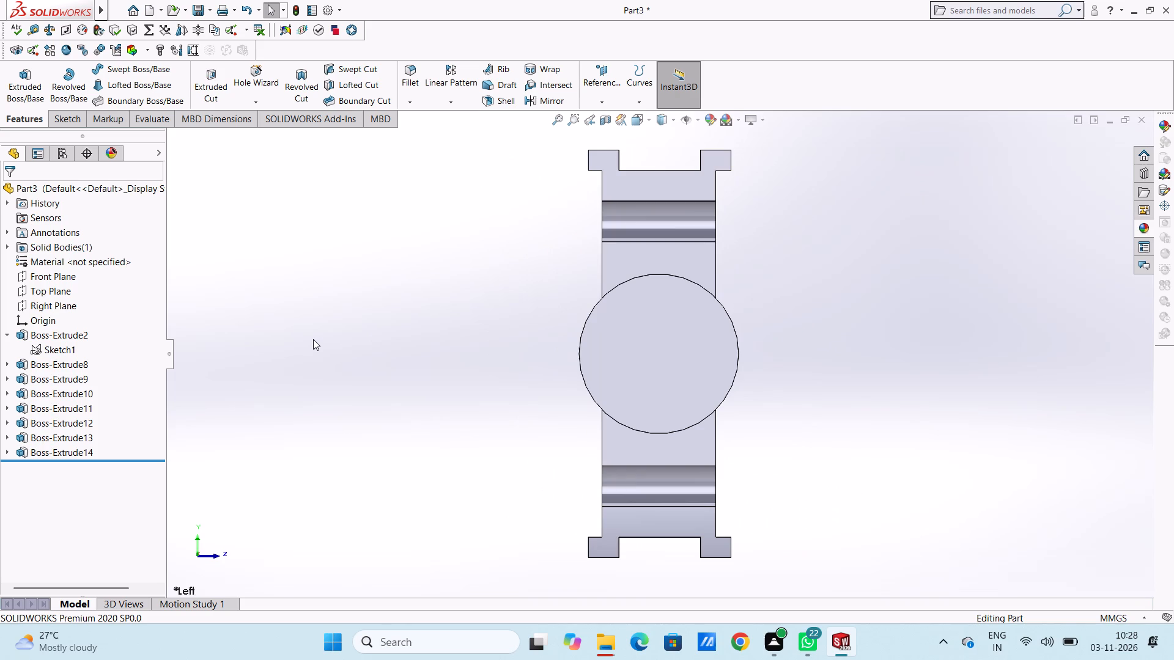
pyautogui.scroll(-1, 965, 362)
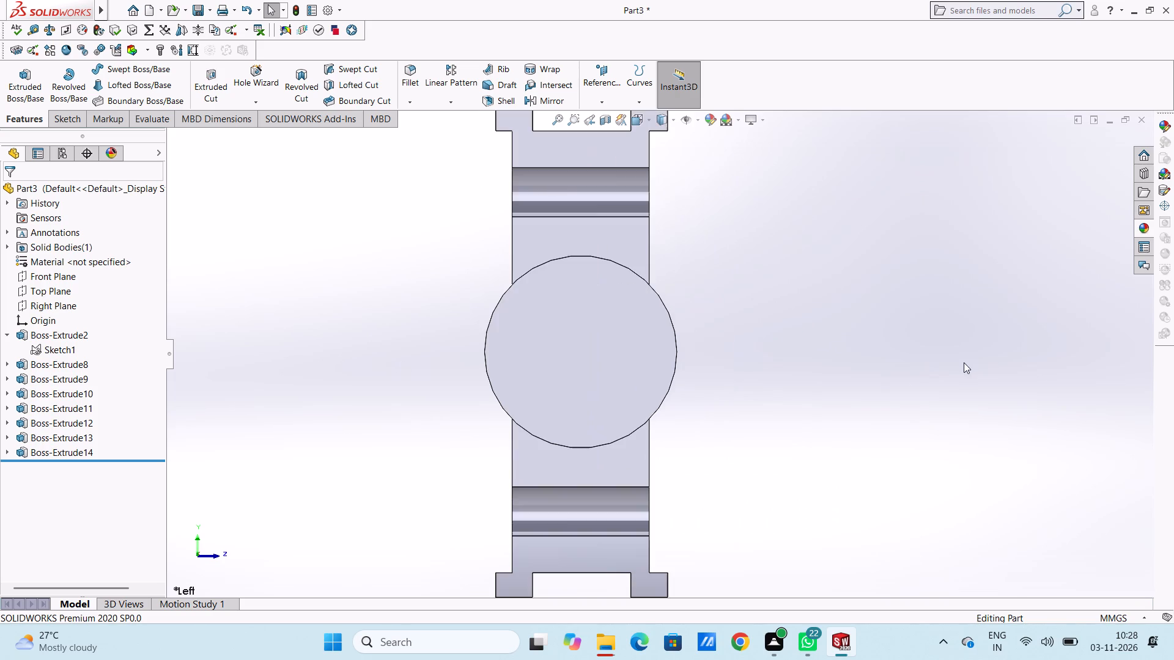
pyautogui.click(596, 342)
pyautogui.click(651, 307)
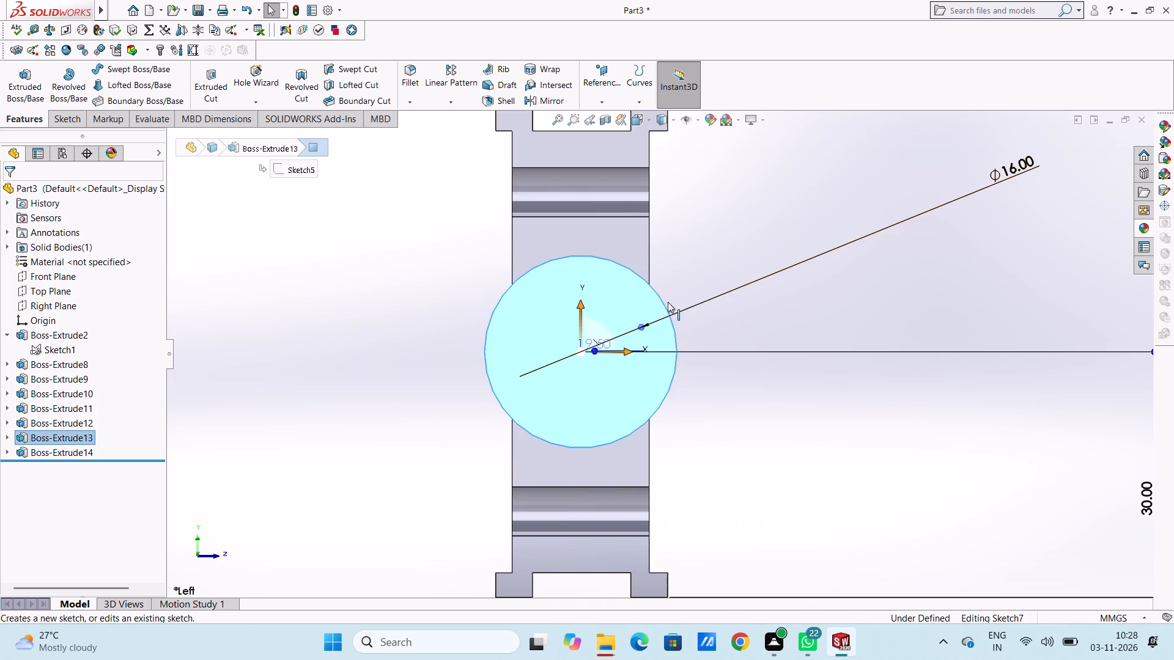
pyautogui.click(700, 257)
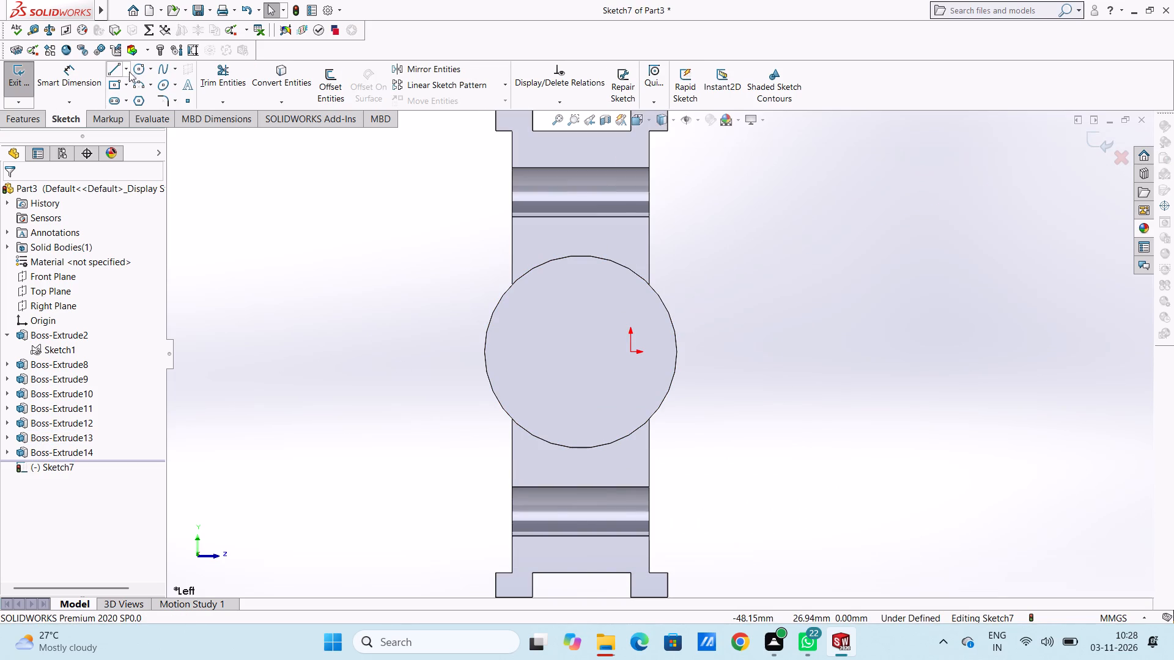
pyautogui.click(135, 68)
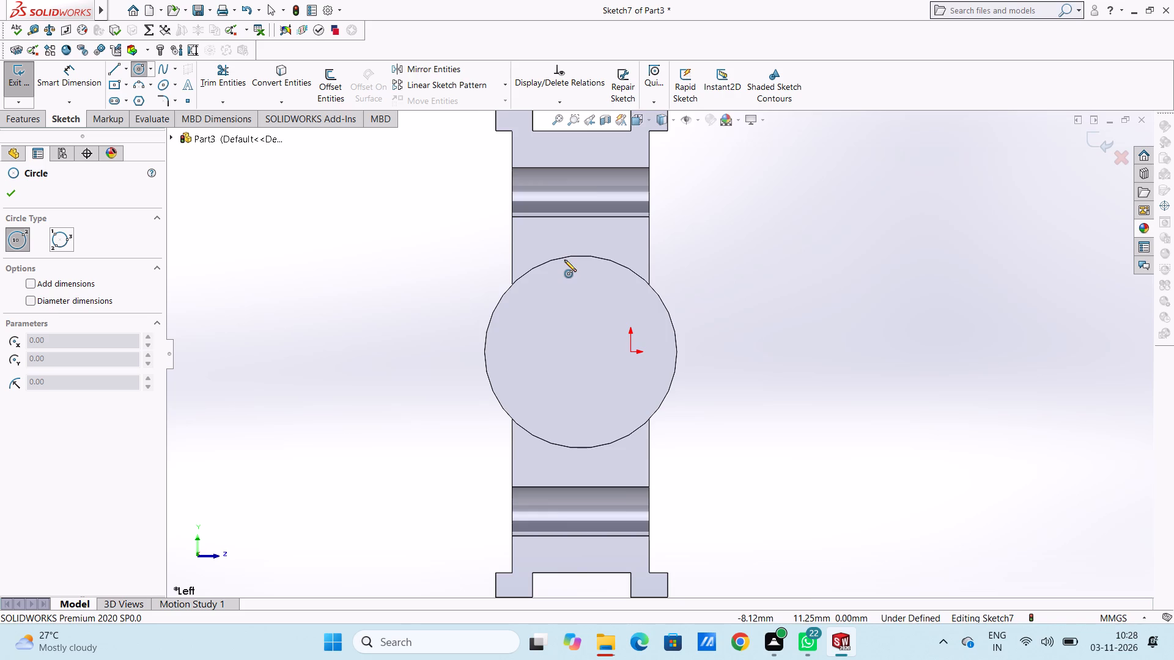
pyautogui.click(579, 350)
pyautogui.click(614, 382)
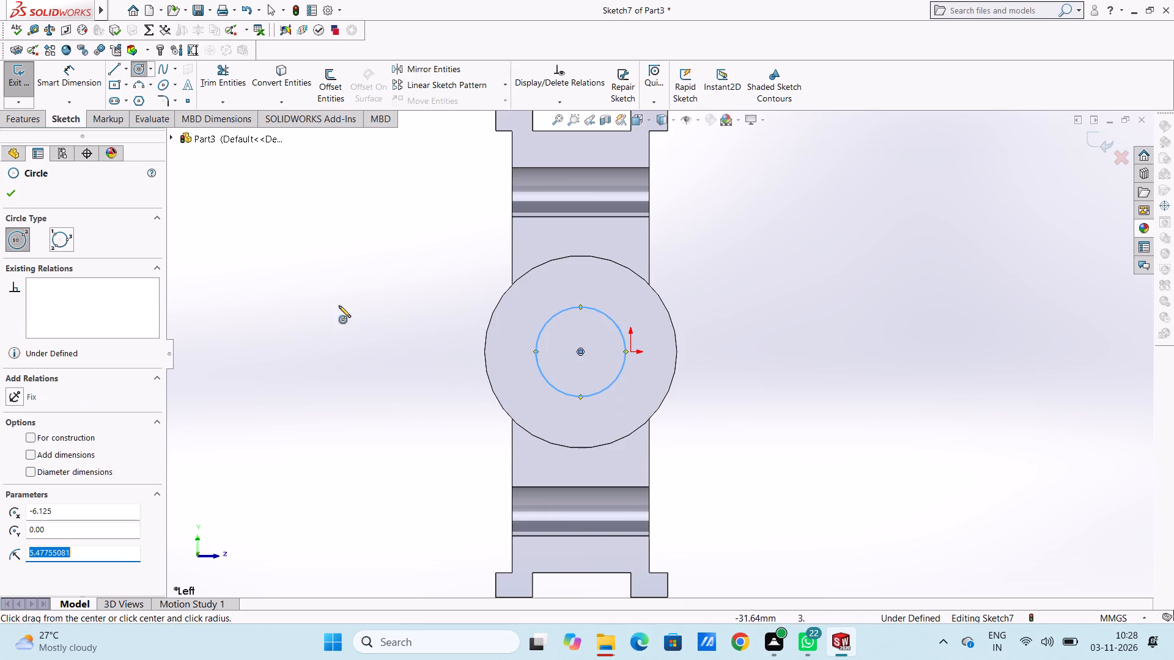
pyautogui.click(12, 196)
pyautogui.click(309, 293)
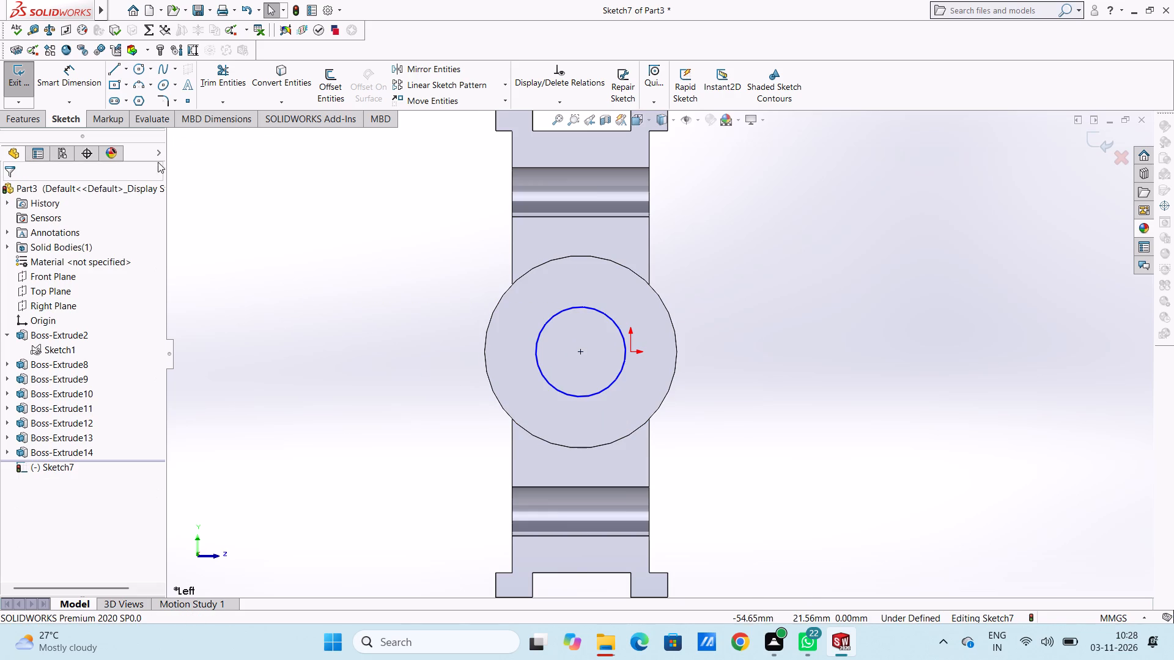
# Dimension the inner circle on the flange's end face to a diameter of 12 mm.
pyautogui.click(56, 72)
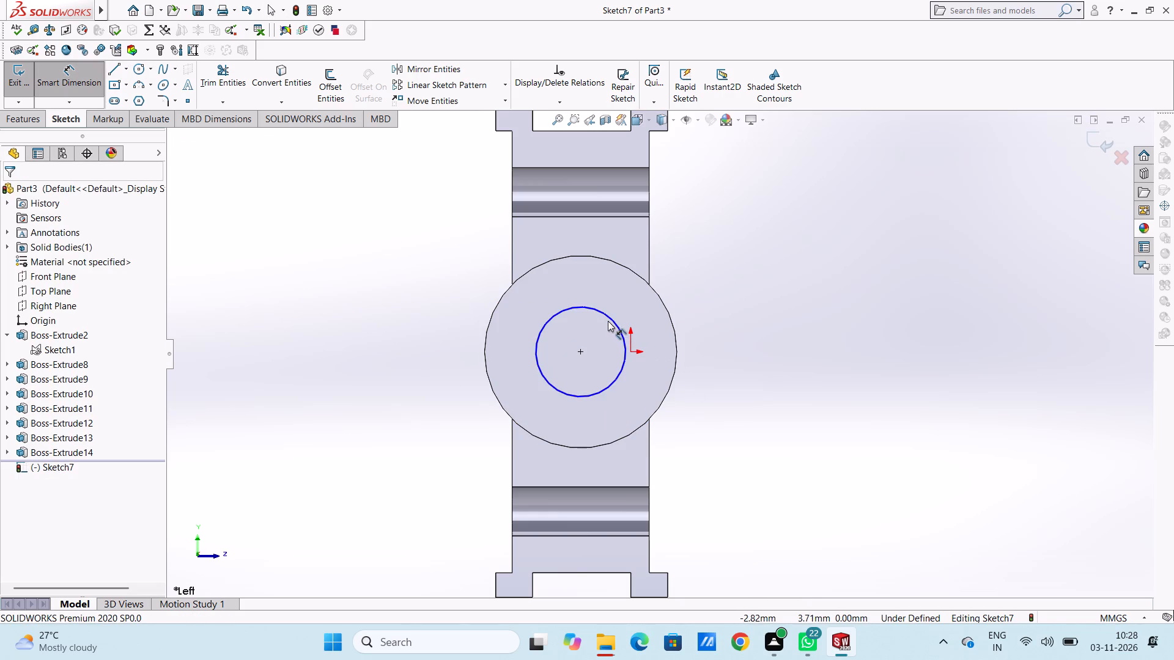
pyautogui.click(614, 320)
pyautogui.scroll(2, 852, 214)
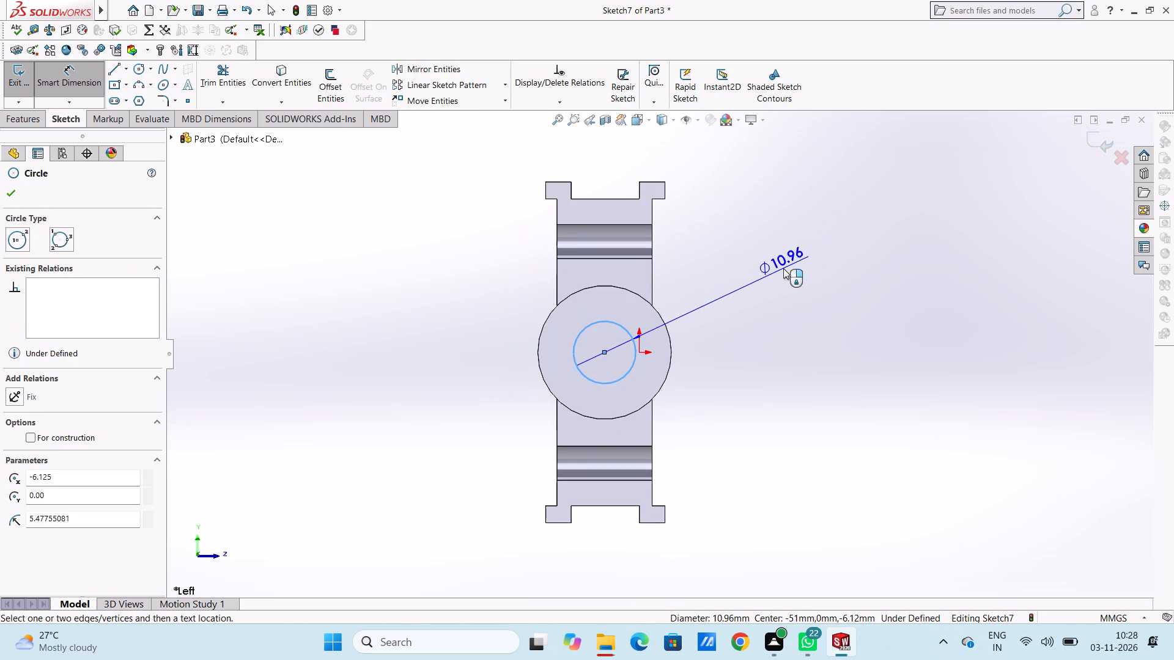
pyautogui.click(783, 268)
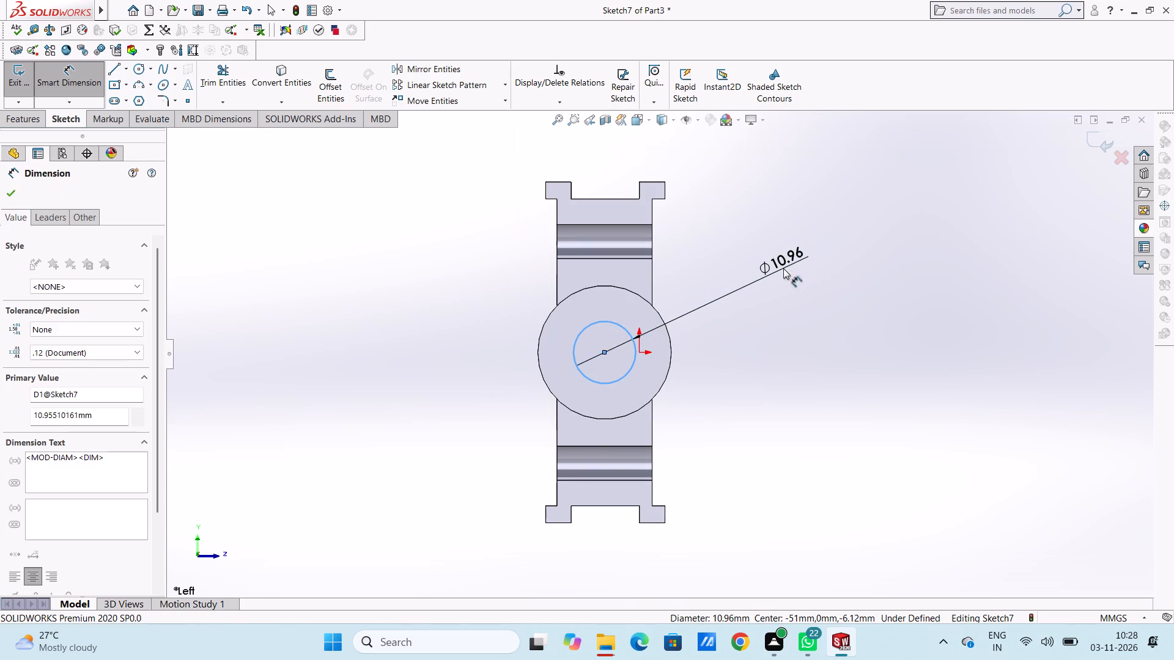
pyautogui.write('12')
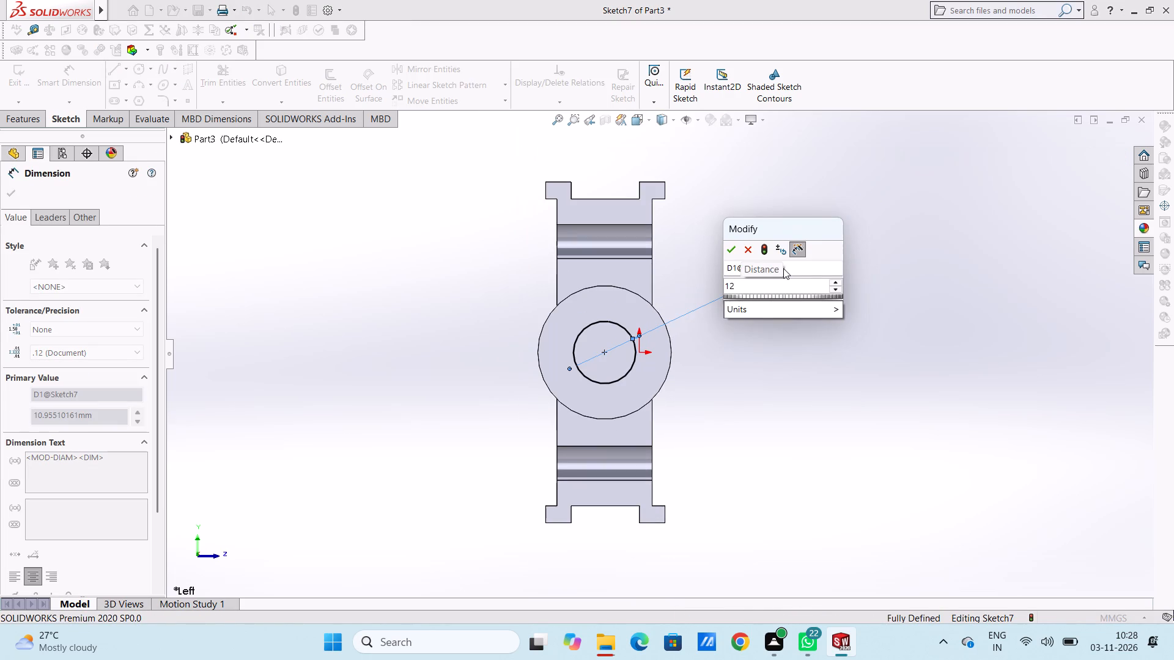
pyautogui.press('Return')
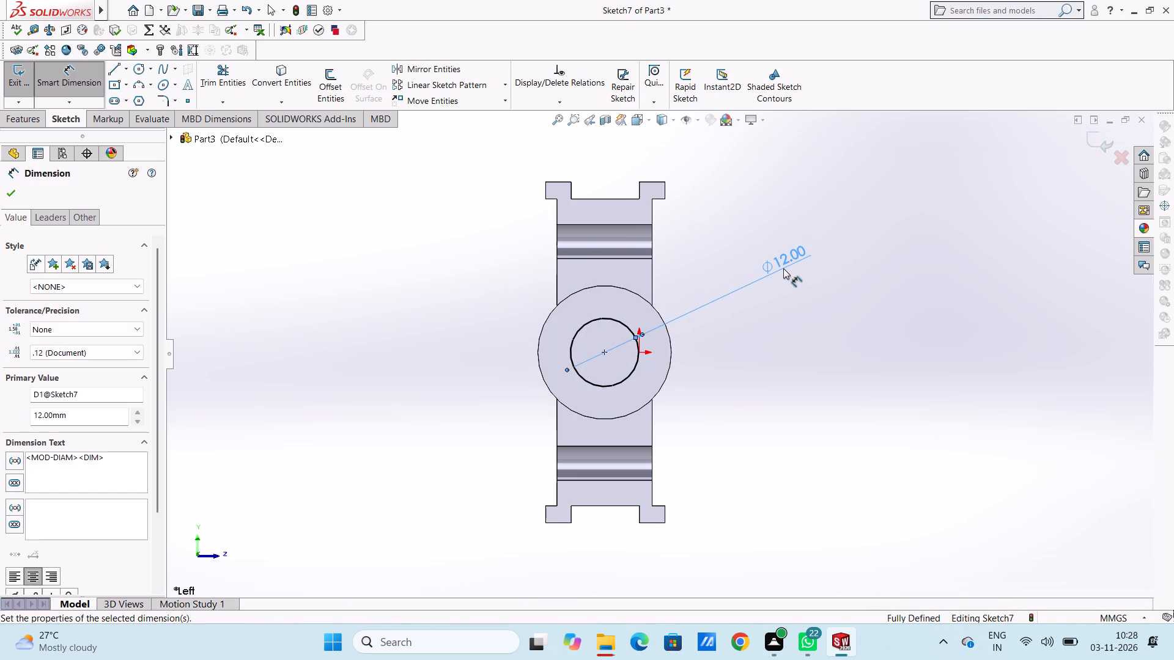
pyautogui.click(734, 258)
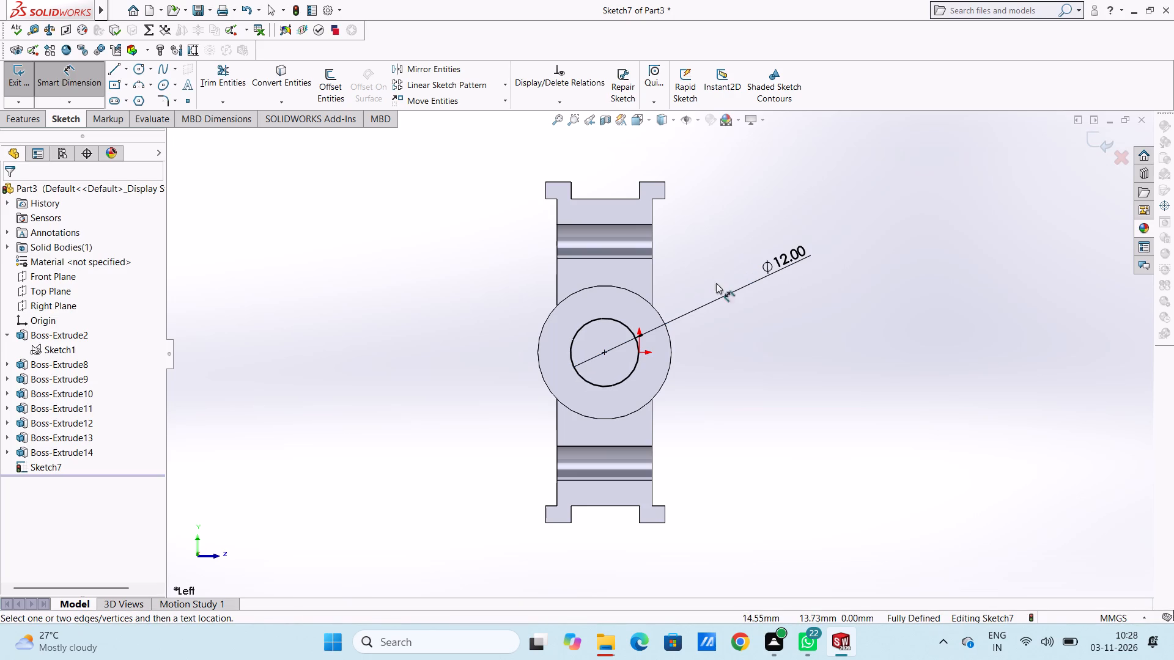
# Cut-extrude the 12 mm circle as a blind bore 24 mm deep into the flanged boss.
pyautogui.moveTo(834, 377); pyautogui.dragTo(779, 395, button='middle')
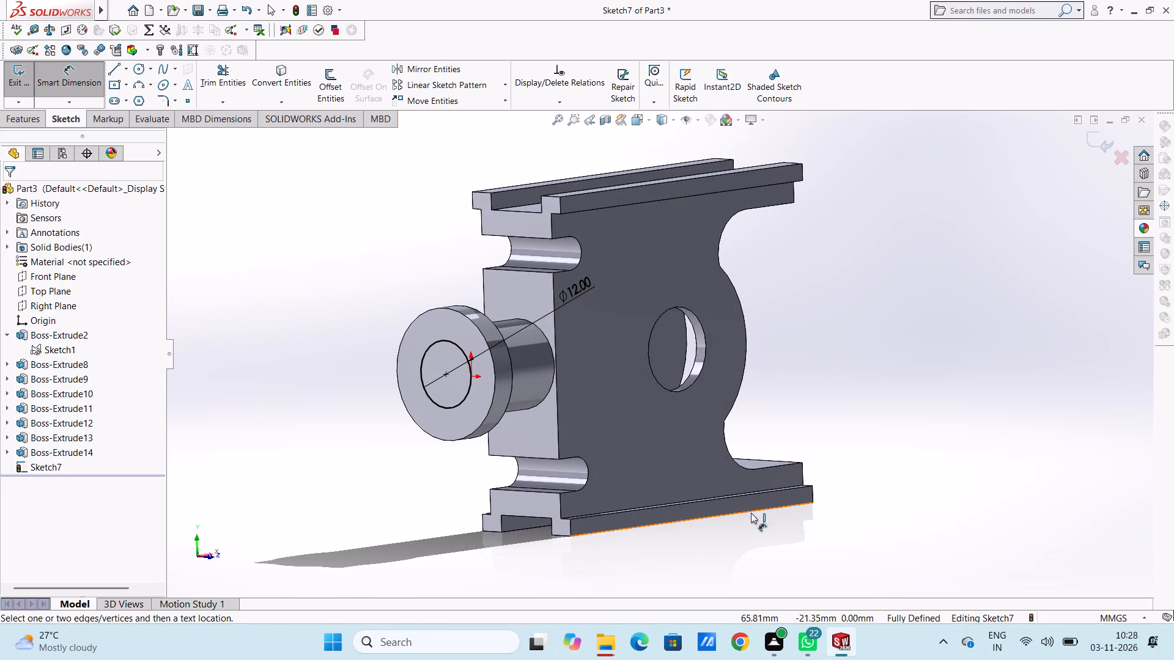
pyautogui.click(87, 82)
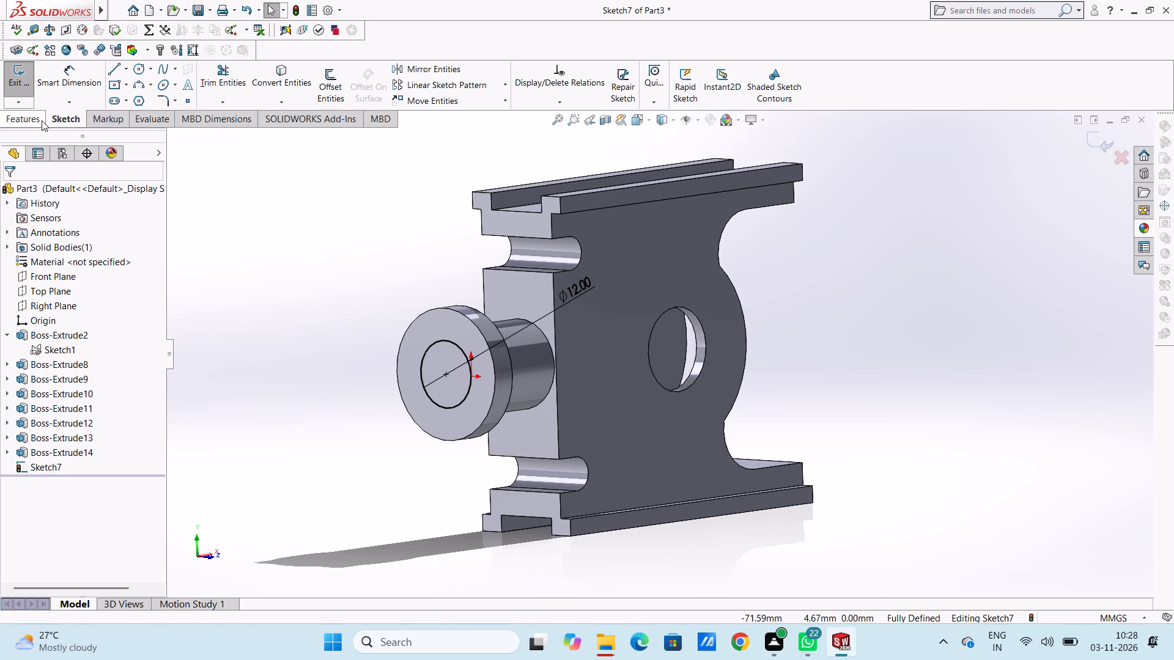
pyautogui.click(40, 120)
pyautogui.click(209, 70)
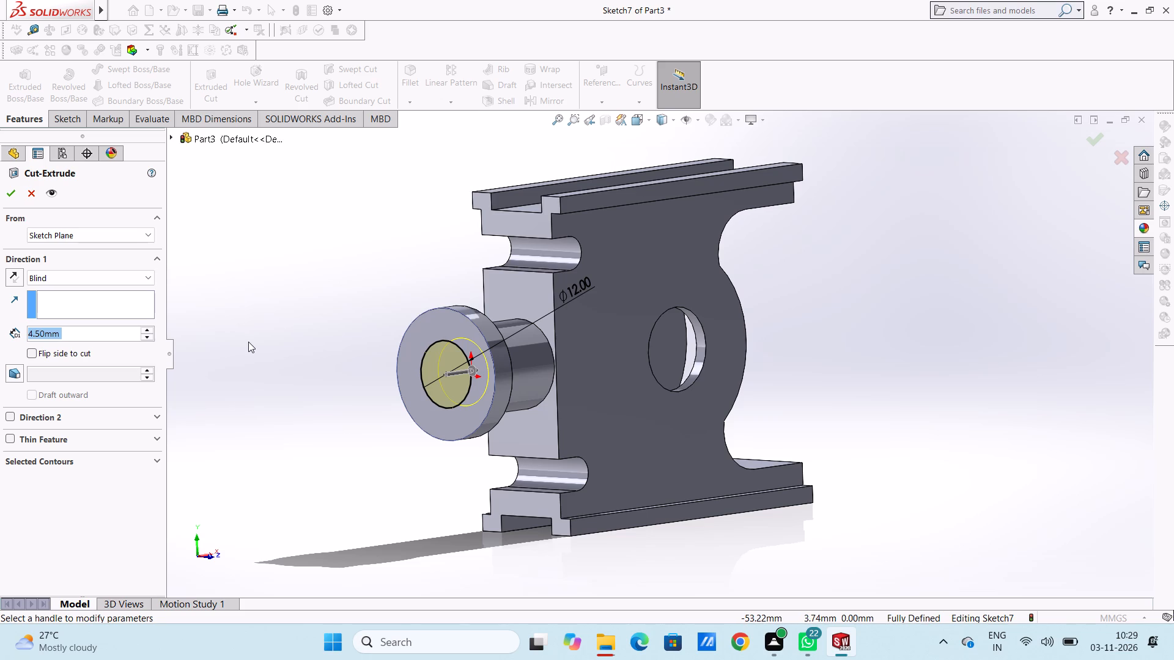
pyautogui.write('24')
pyautogui.press('Return')
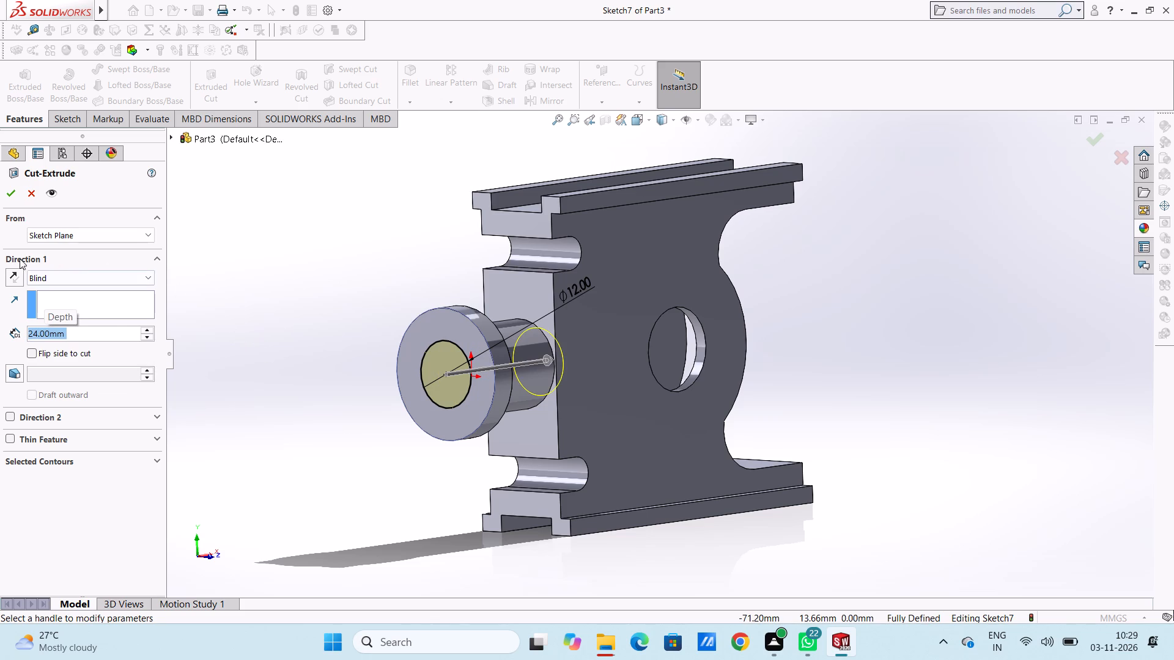
pyautogui.click(12, 195)
pyautogui.click(273, 291)
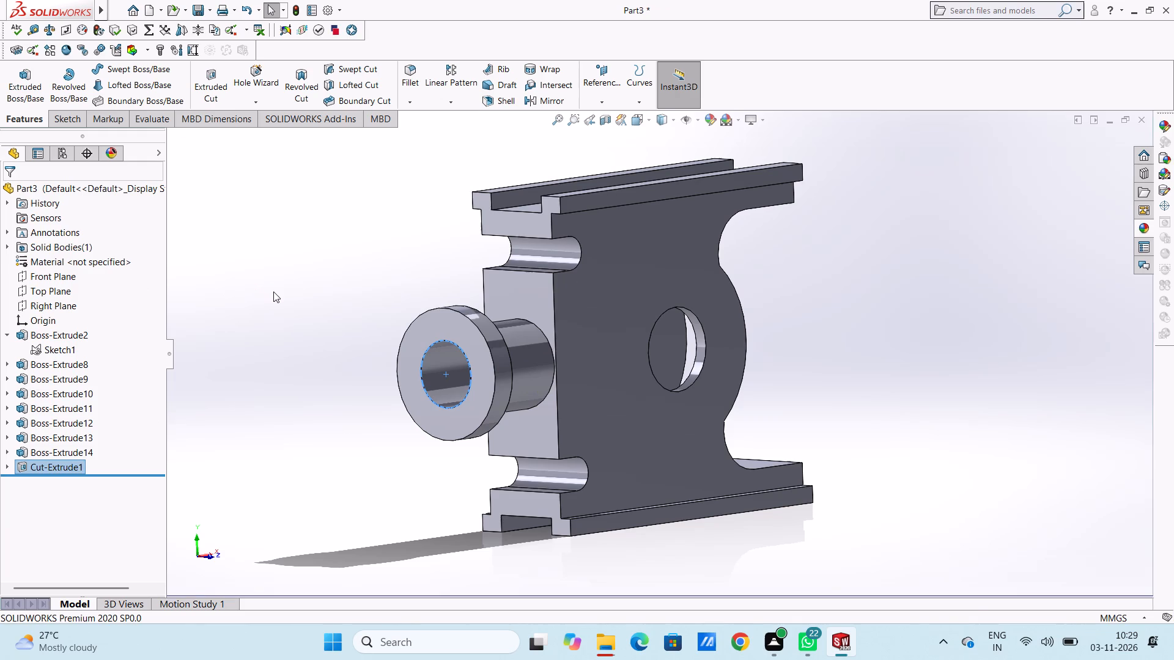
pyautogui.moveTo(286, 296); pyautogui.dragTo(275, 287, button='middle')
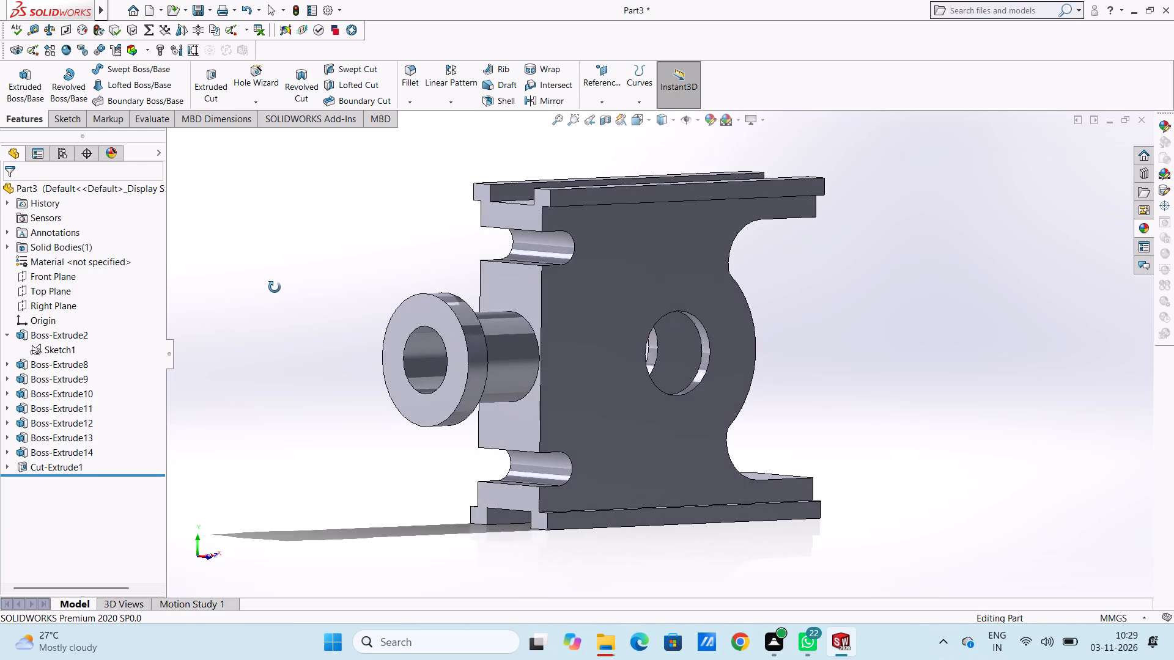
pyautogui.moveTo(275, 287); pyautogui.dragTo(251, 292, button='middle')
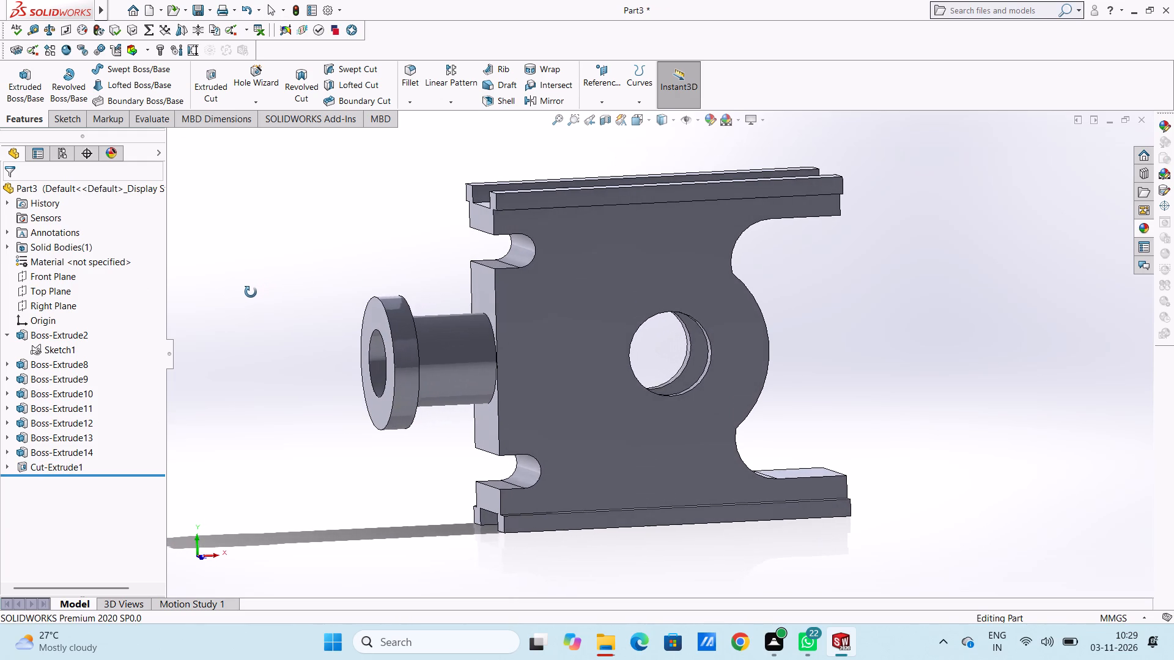
# Start a sketch on the Front Plane and draw a 4.5 mm radius circle on the boss axis between the flange and plate.
pyautogui.moveTo(251, 292); pyautogui.dragTo(317, 296, button='middle')
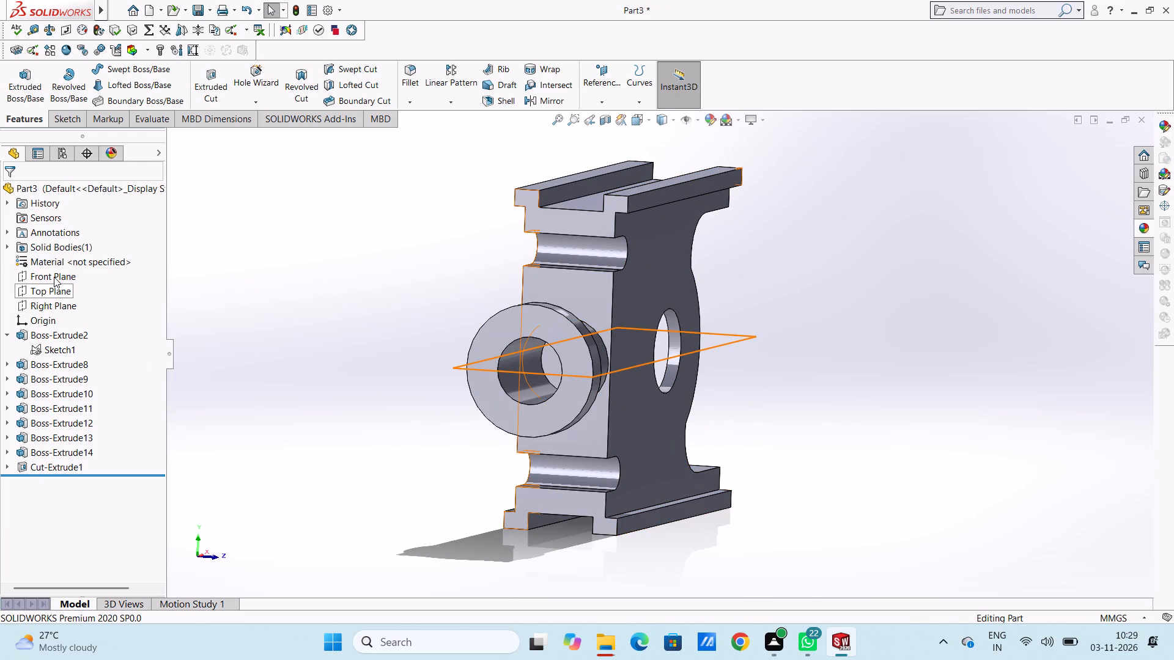
pyautogui.moveTo(303, 299); pyautogui.dragTo(322, 298, button='middle')
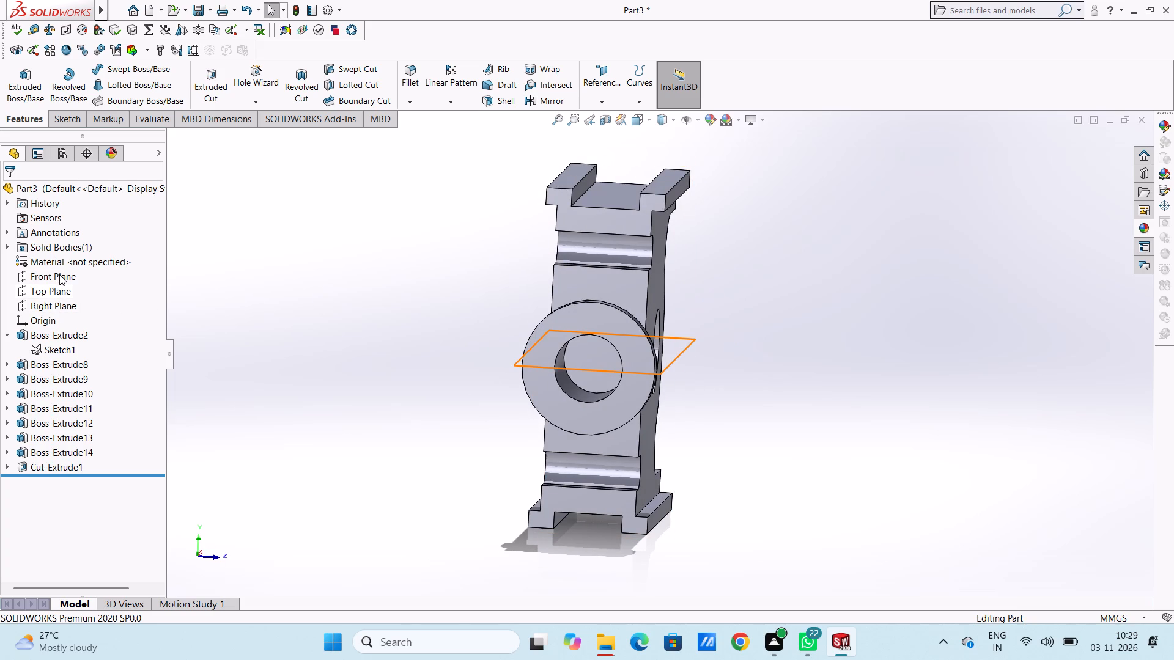
pyautogui.click(59, 274)
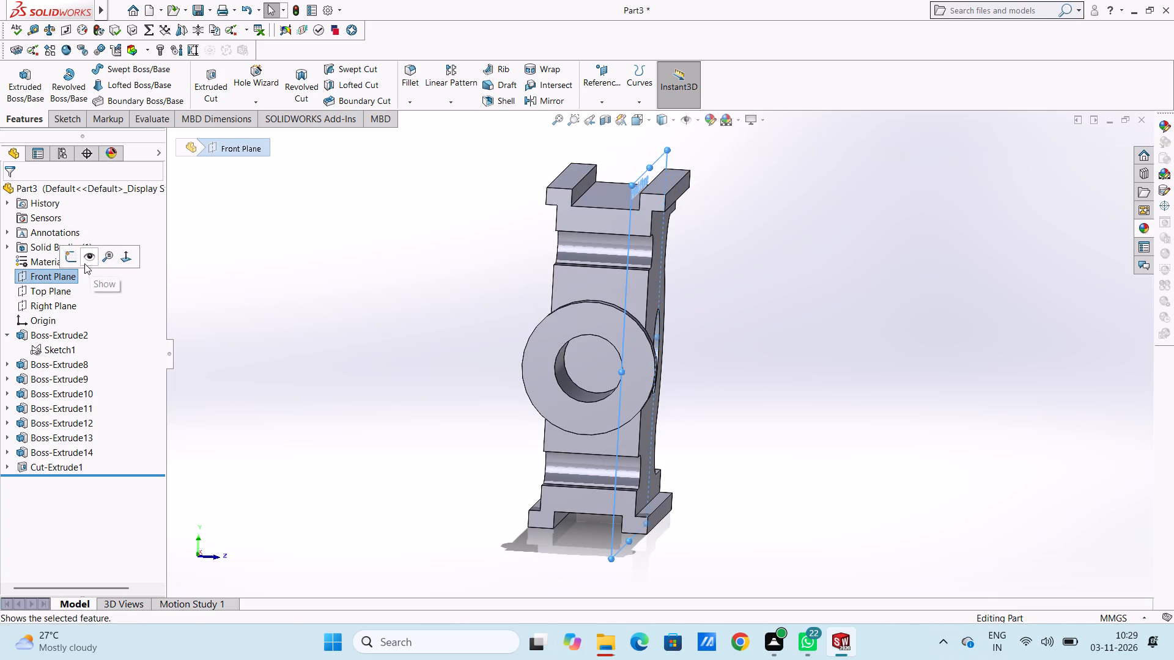
pyautogui.click(73, 258)
pyautogui.click(266, 260)
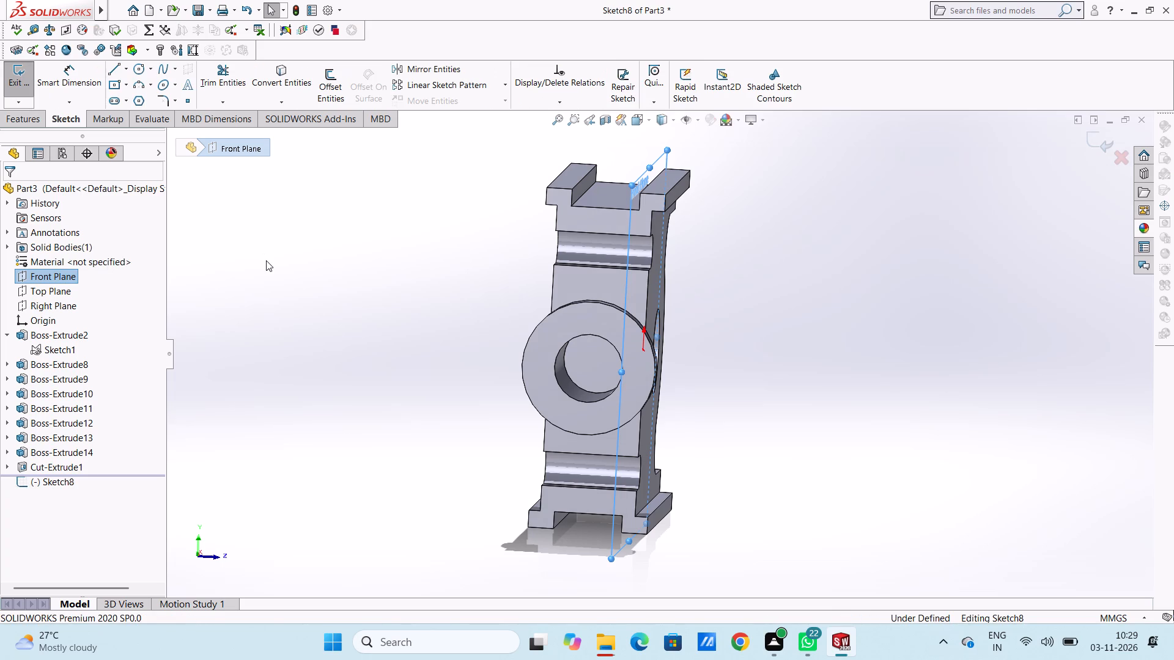
pyautogui.hotkey('ctrl', '1')
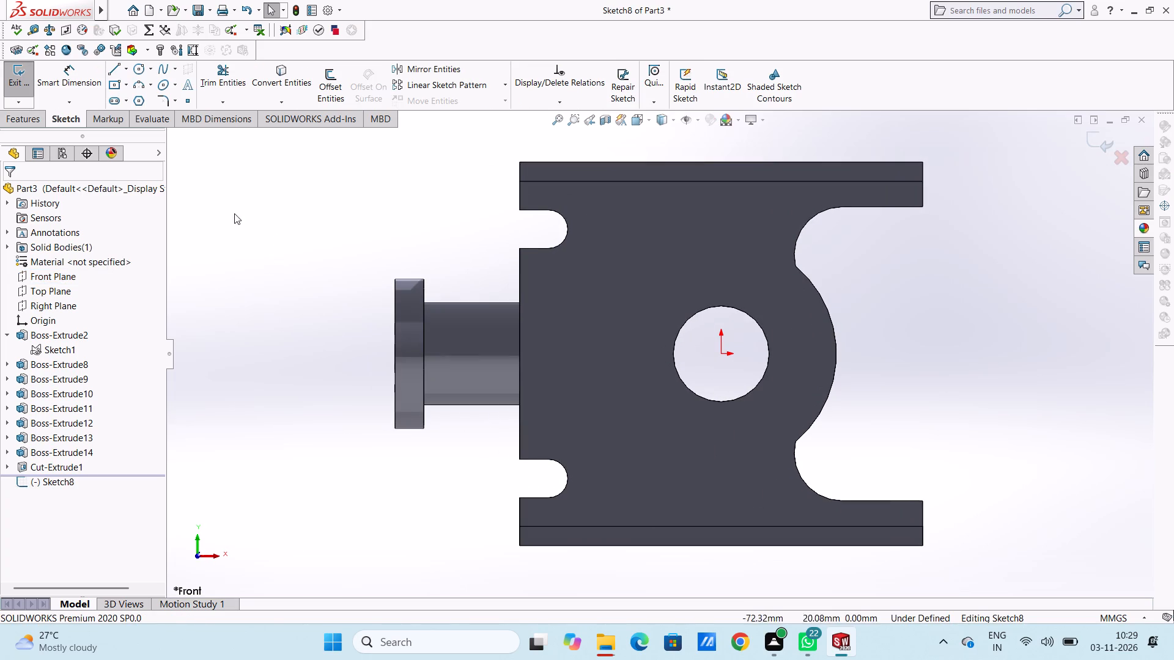
pyautogui.click(137, 70)
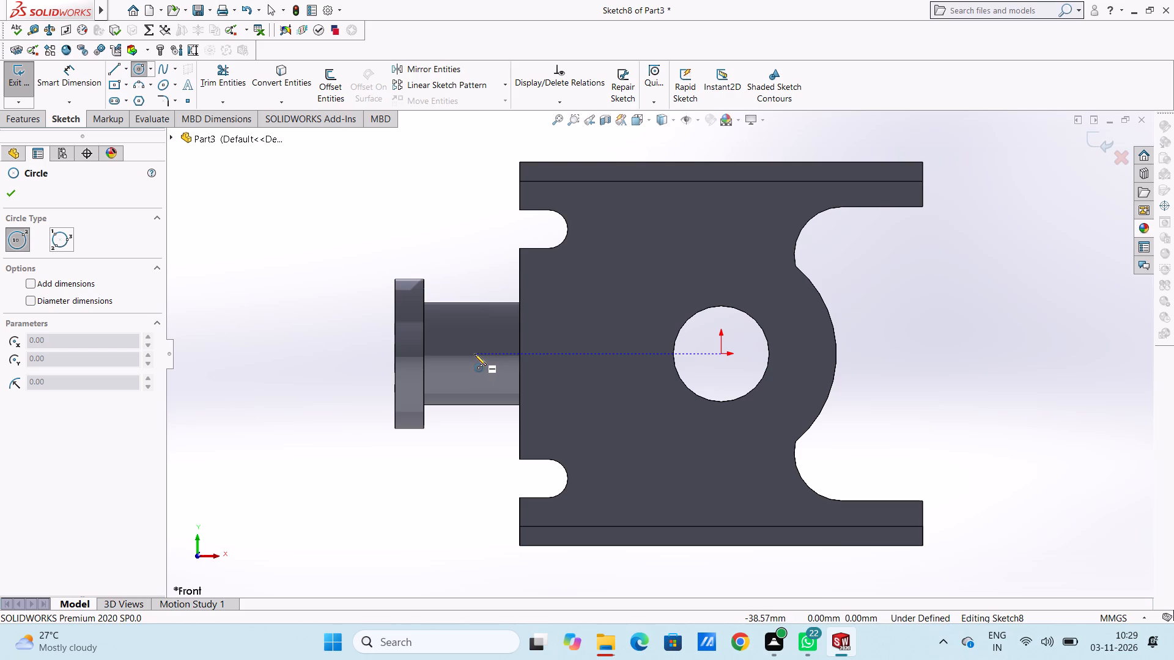
pyautogui.click(474, 354)
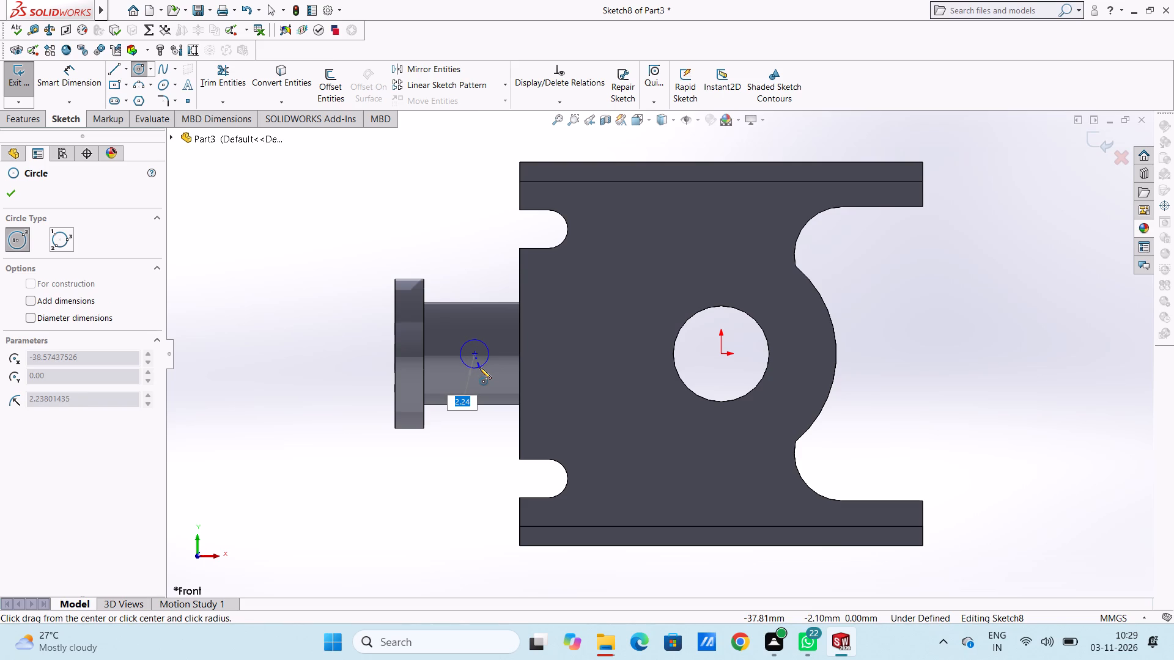
pyautogui.write('4.5')
pyautogui.press('Return')
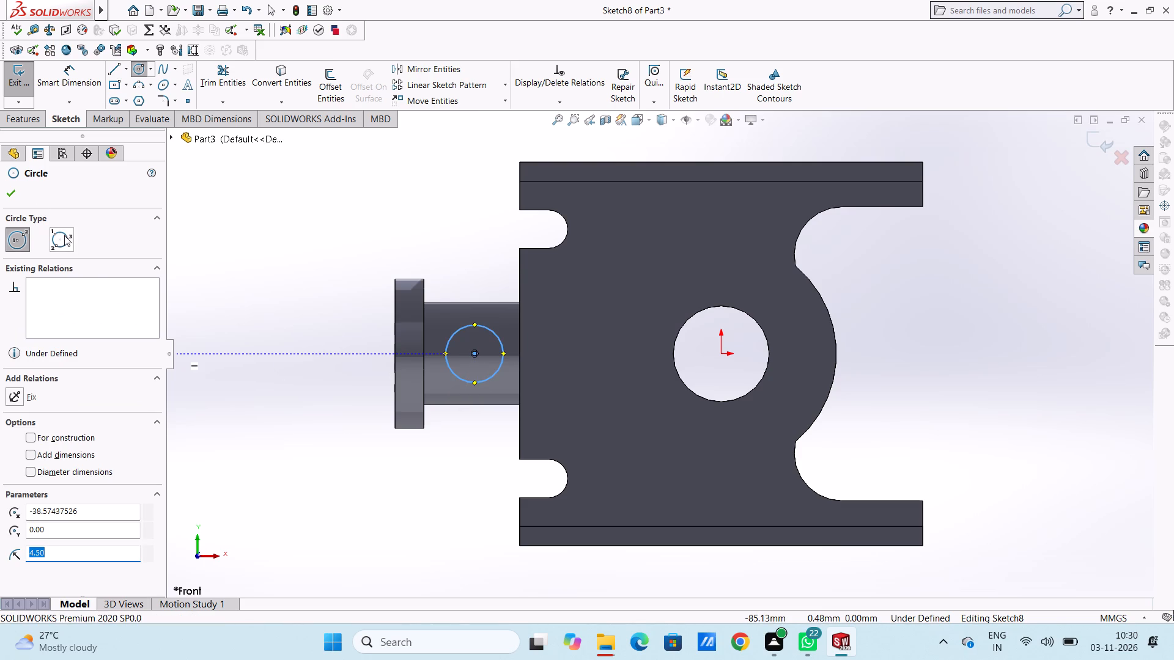
pyautogui.click(14, 194)
pyautogui.click(170, 227)
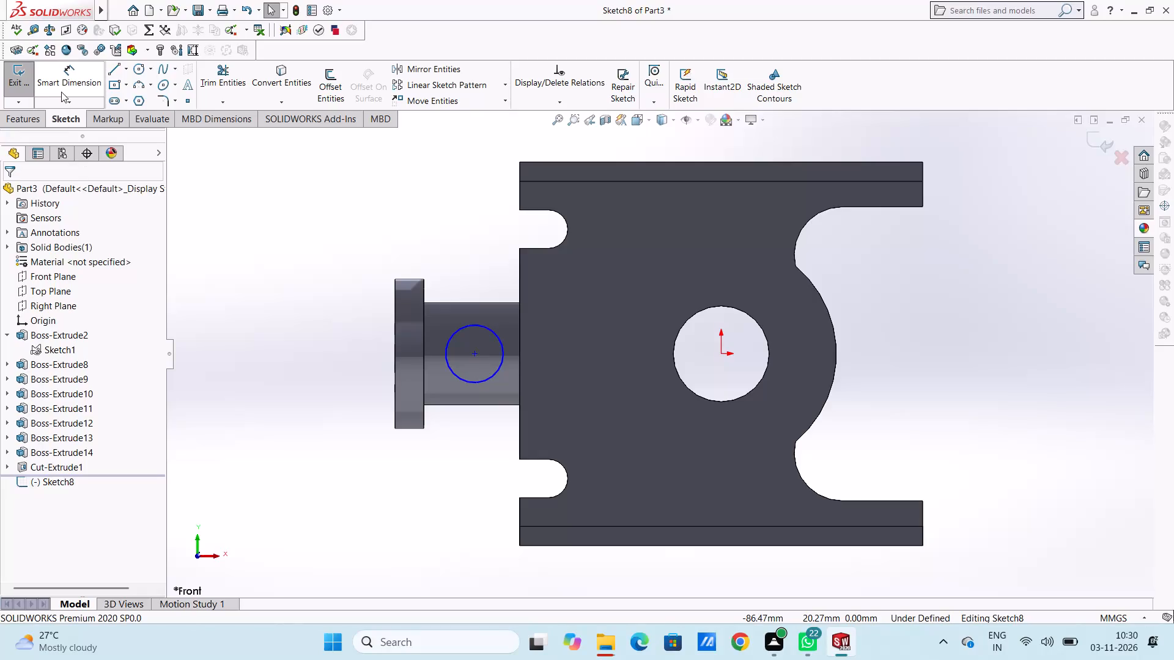
# Dimension the new circle on the boss to a diameter of 4.5 mm.
pyautogui.click(64, 84)
pyautogui.click(458, 381)
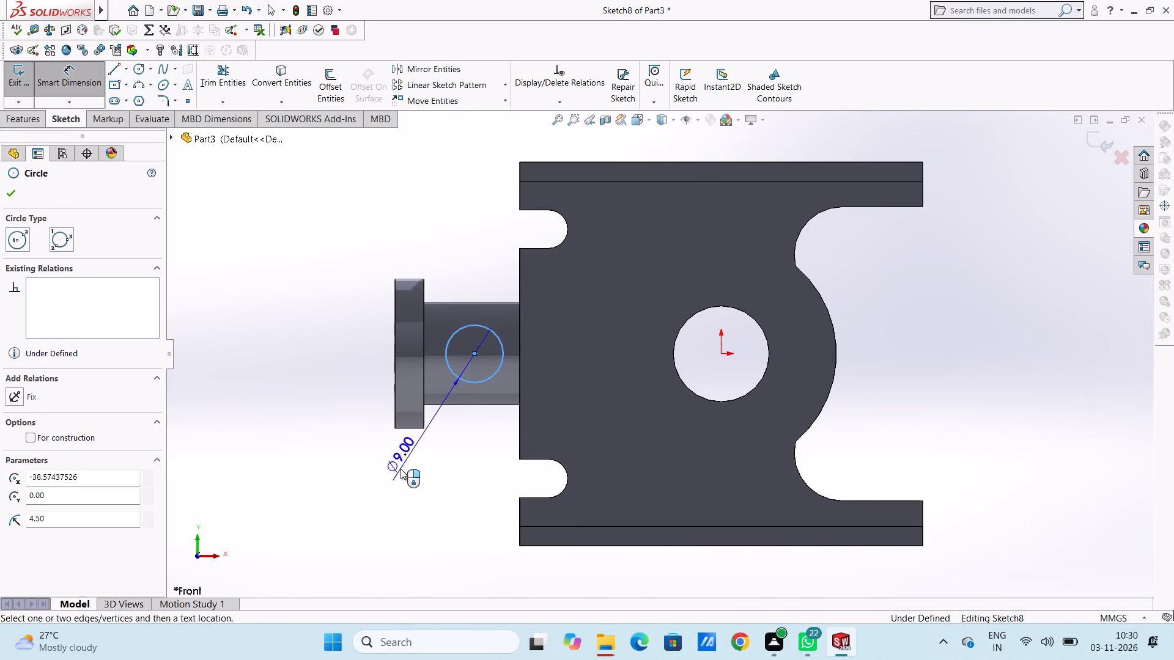
pyautogui.scroll(2, 385, 504)
pyautogui.click(371, 523)
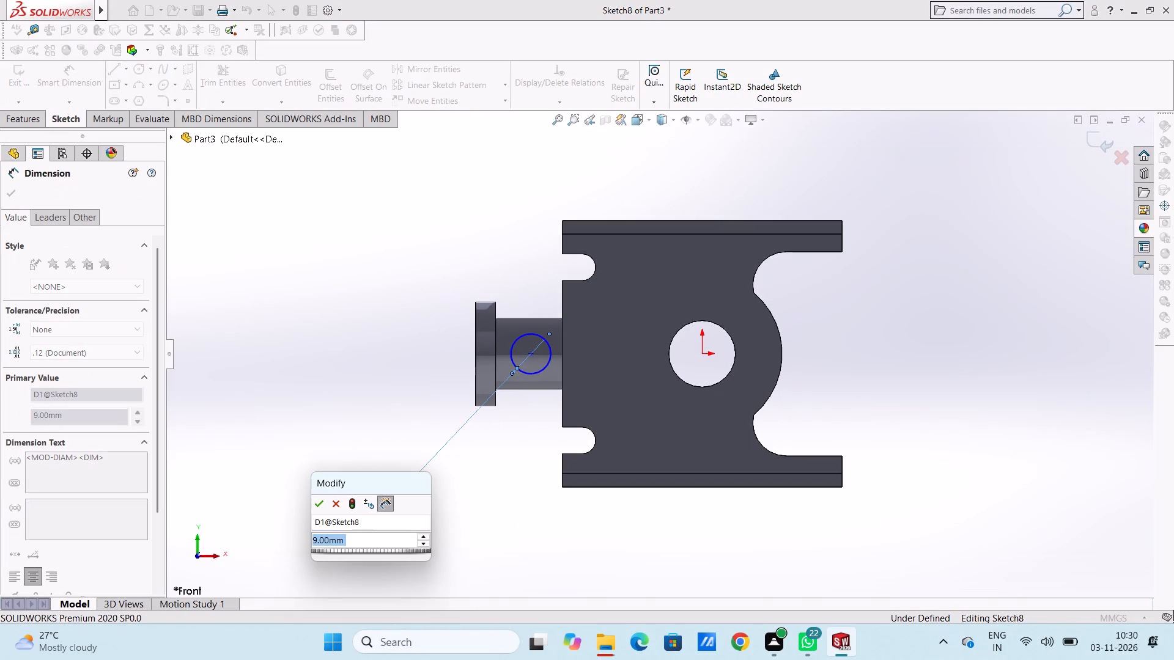
pyautogui.write('4.5')
pyautogui.press('Return')
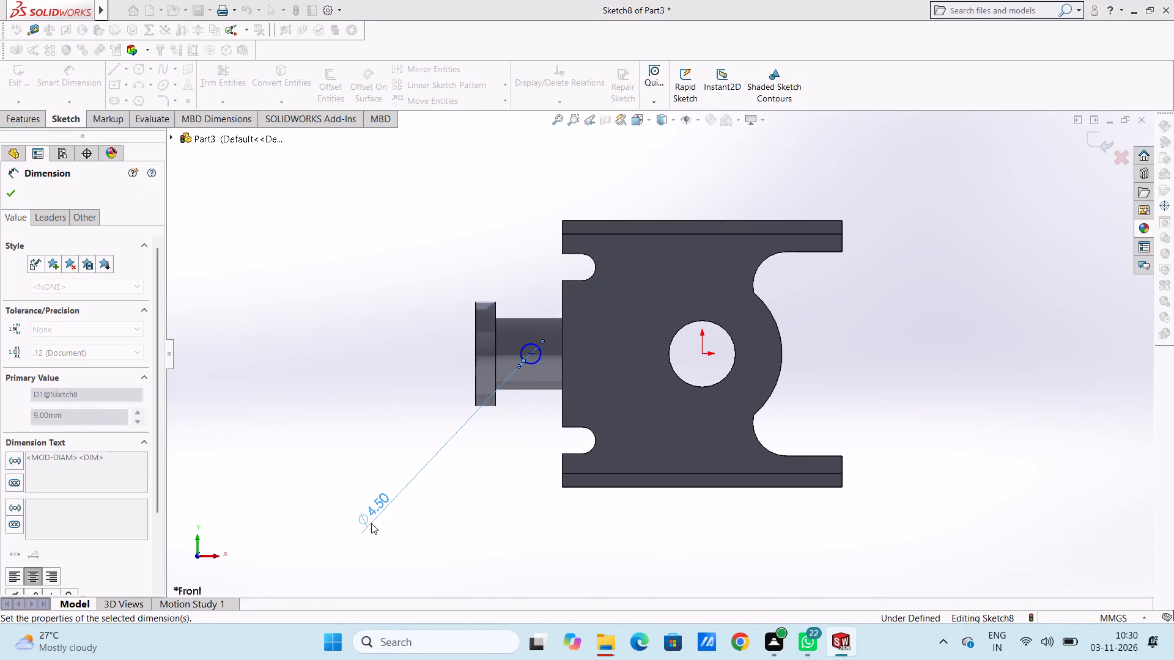
pyautogui.click(374, 407)
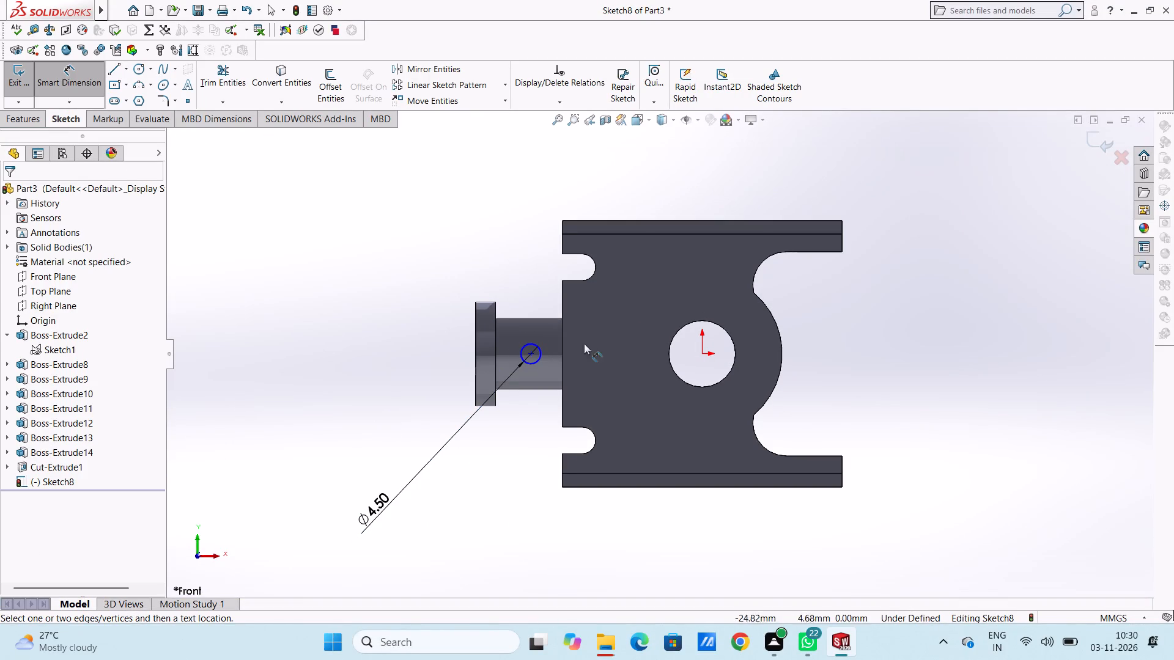
# Dimension the circle's centre horizontally at 12 mm from the flange's outer end face.
pyautogui.scroll(-1, 582, 345)
pyautogui.click(457, 364)
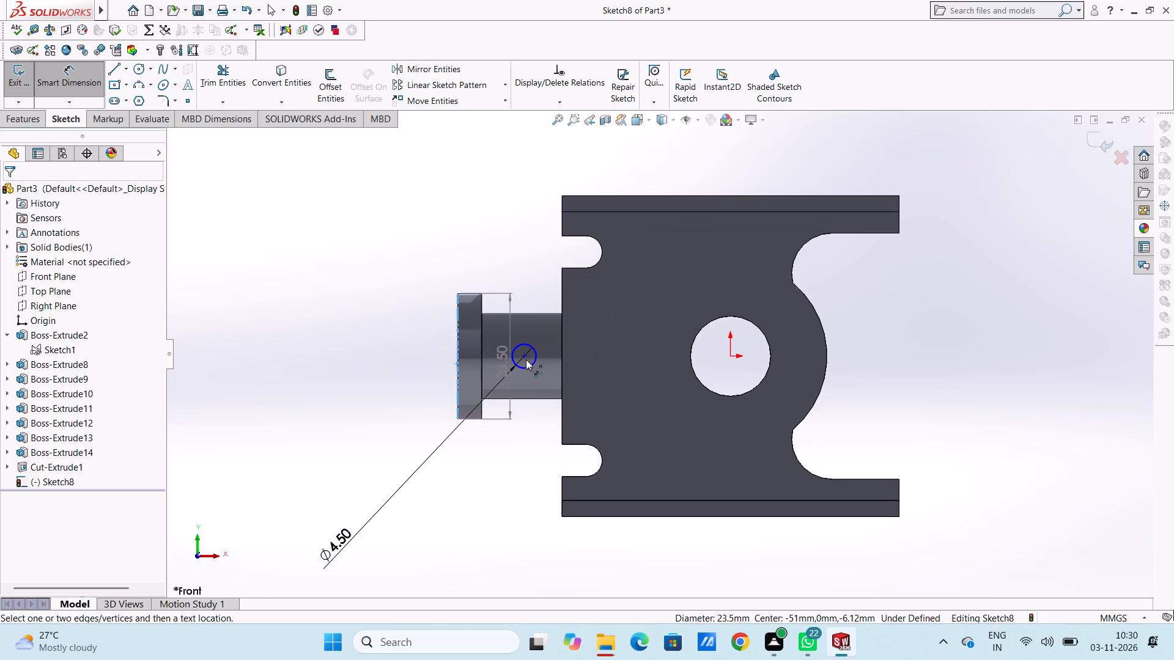
pyautogui.click(525, 357)
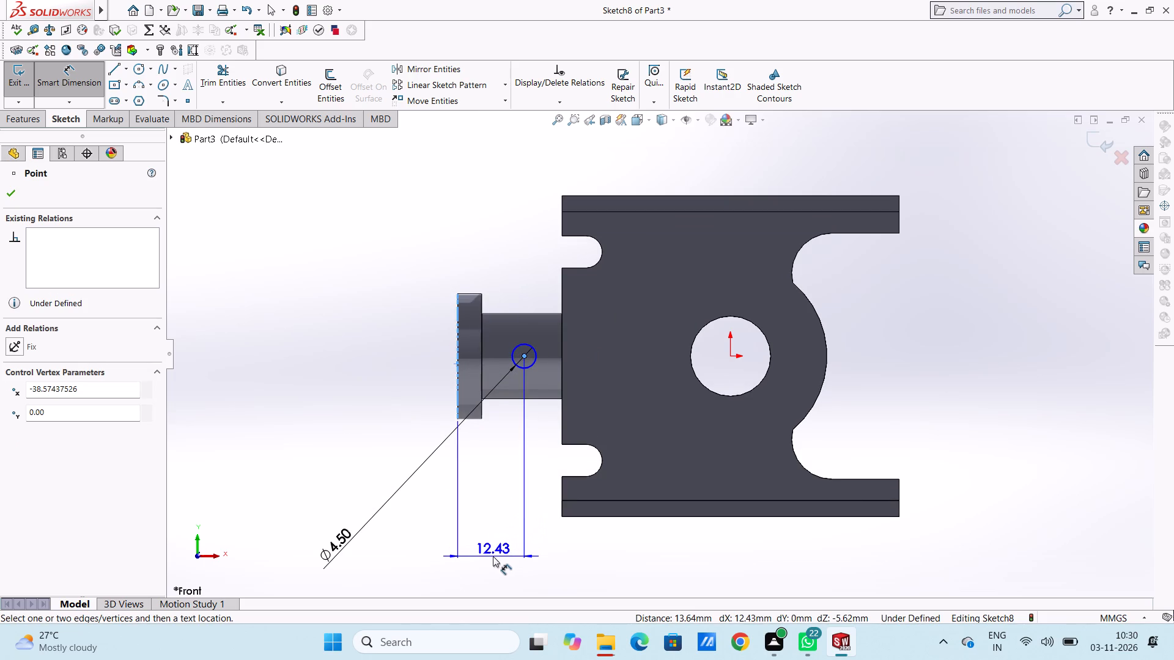
pyautogui.click(492, 555)
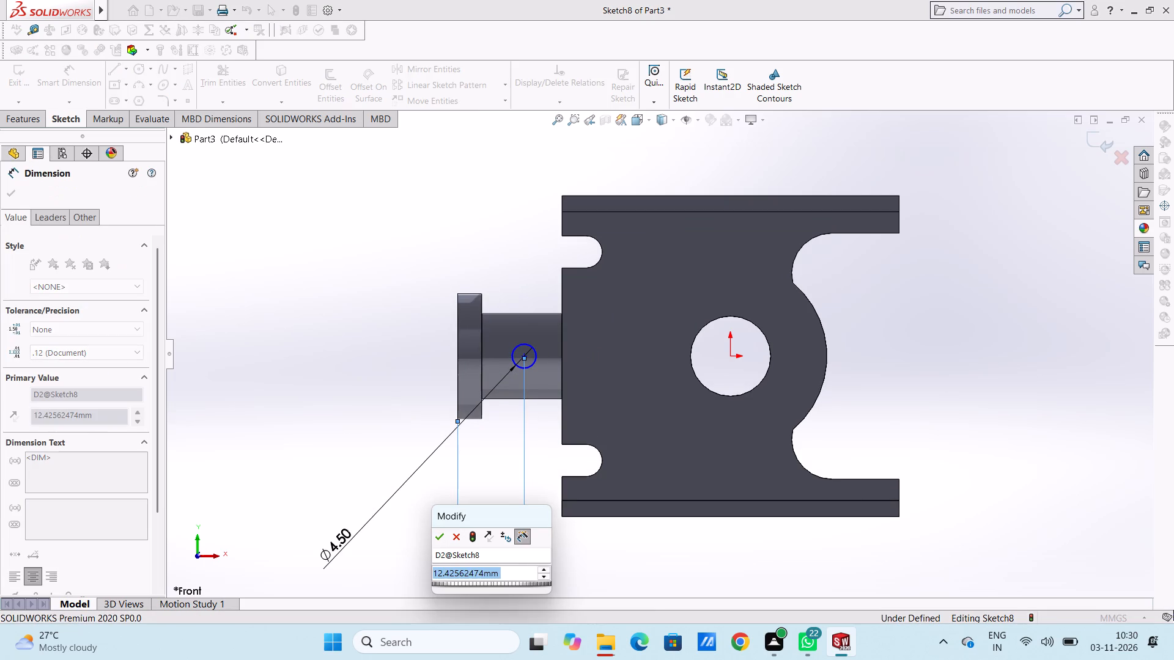
pyautogui.write('12')
pyautogui.press('Return')
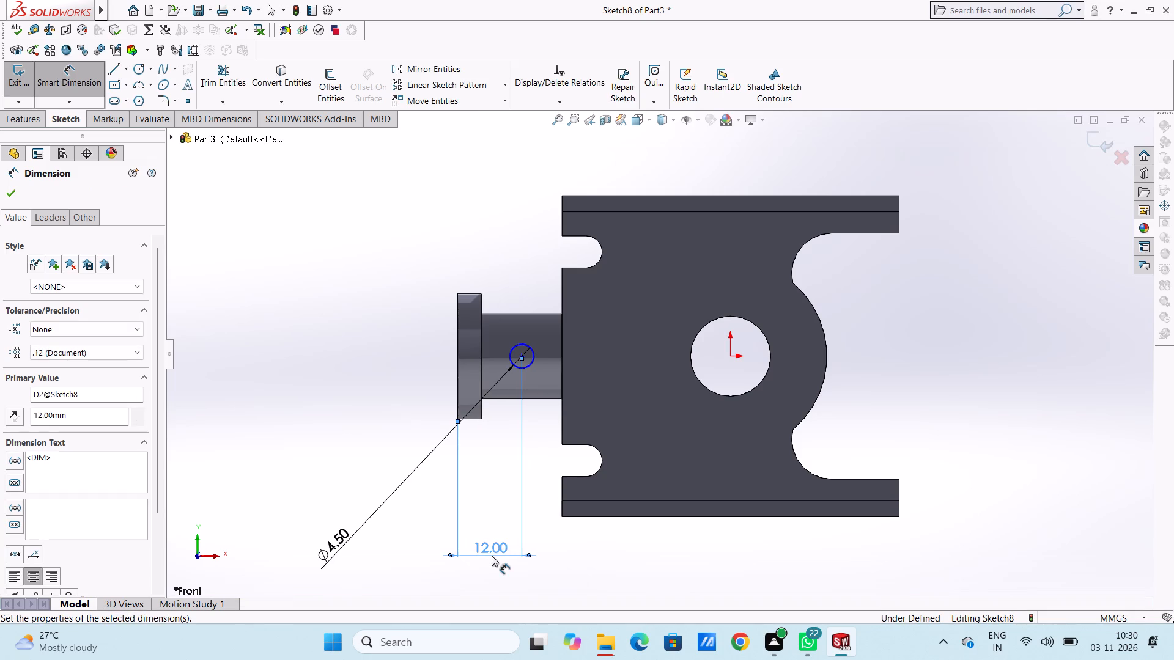
pyautogui.click(352, 352)
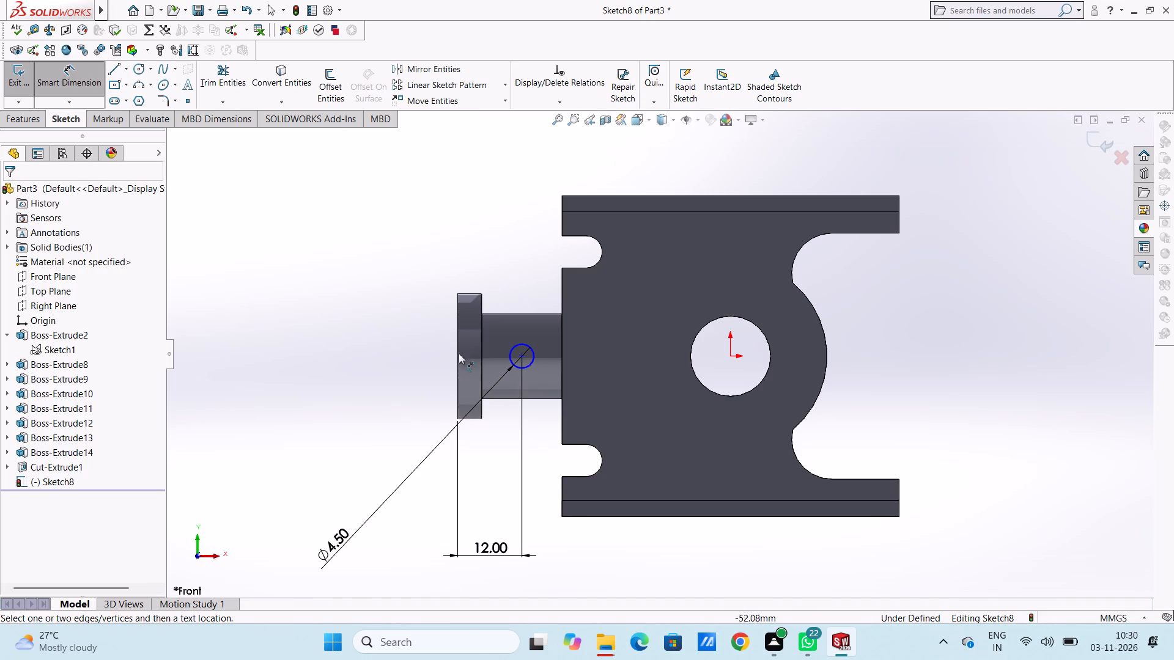
# Dimension the circle's centre vertically from the part's top edge.
pyautogui.click(522, 356)
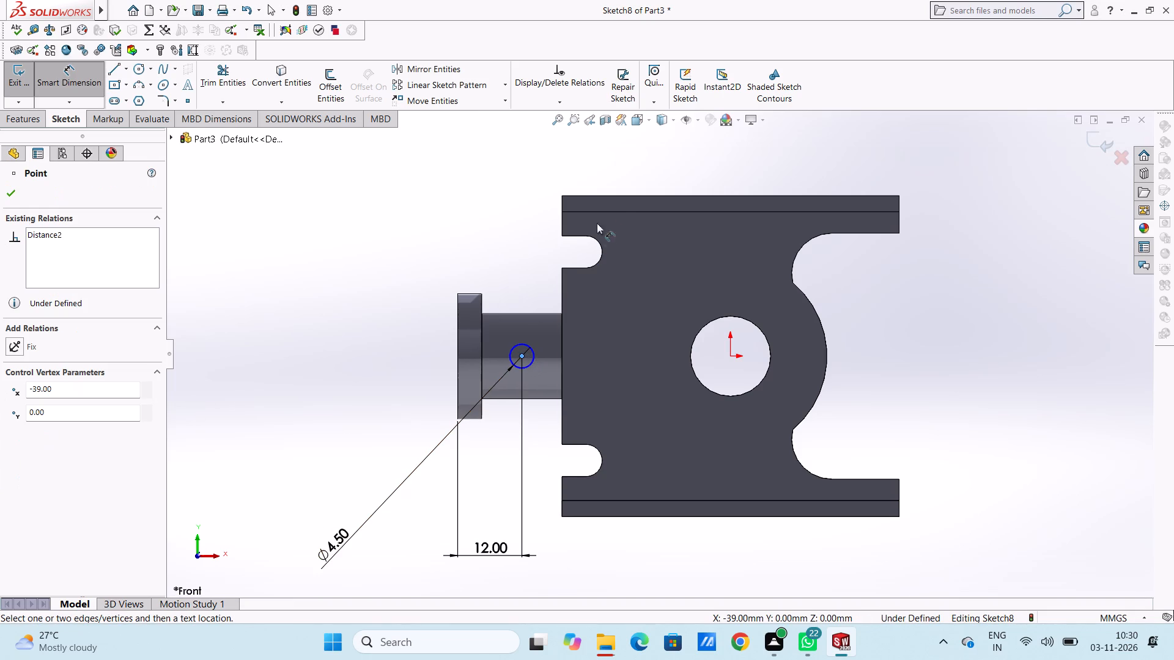
pyautogui.click(611, 197)
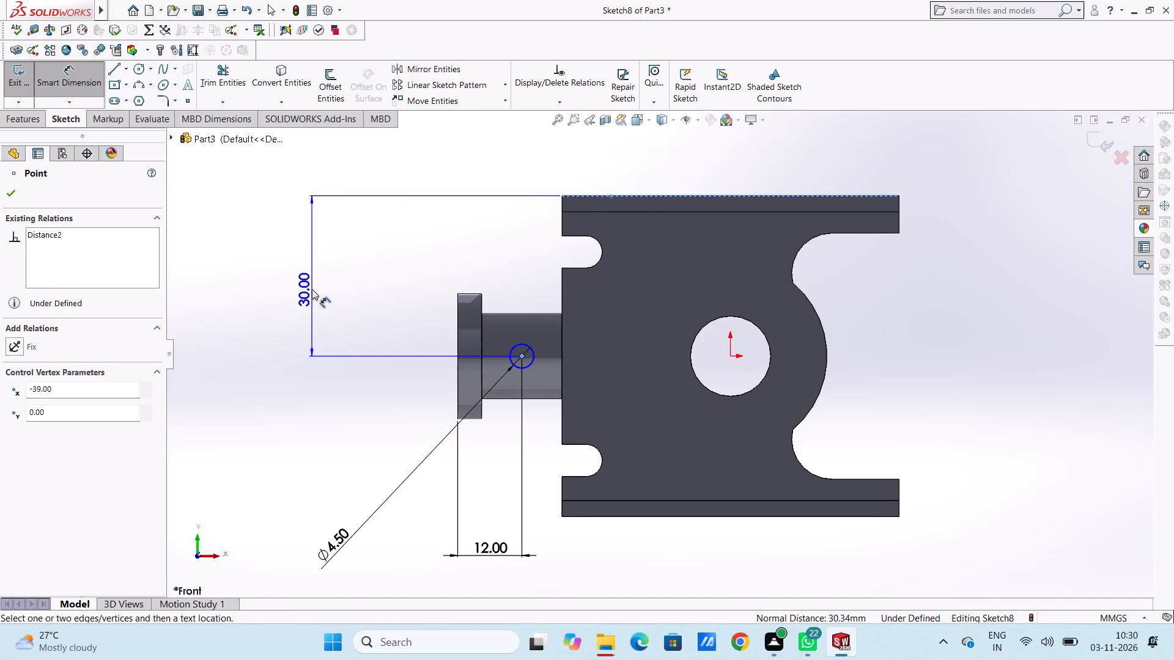
pyautogui.click(312, 289)
pyautogui.click(264, 279)
pyautogui.doubleClick(261, 271)
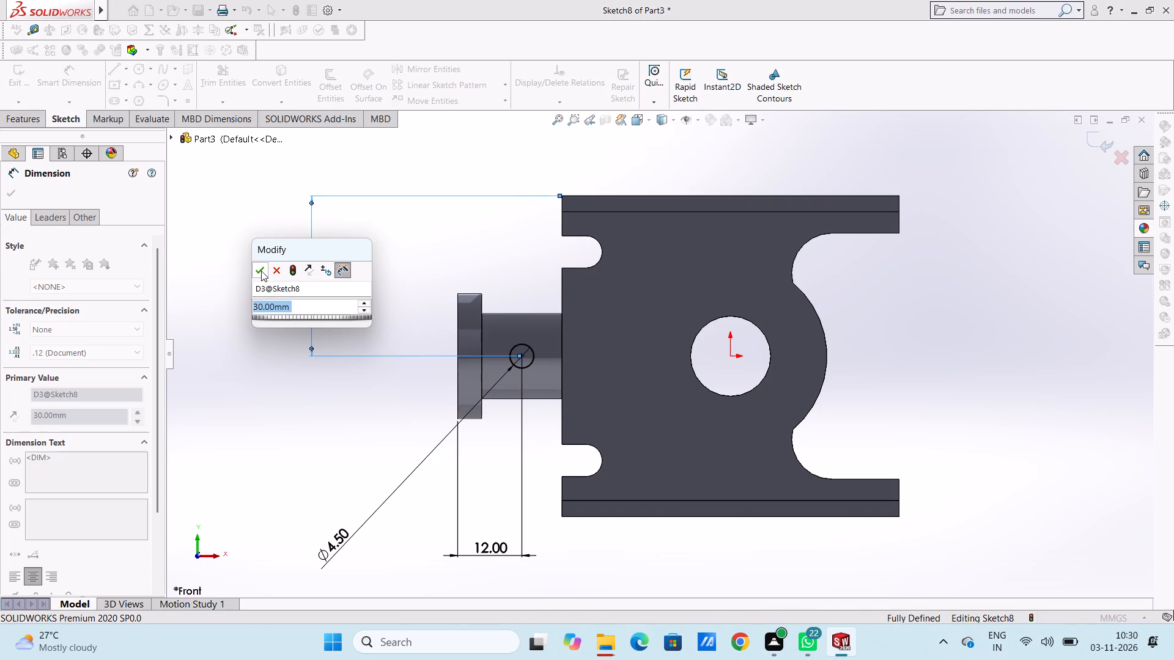
# Cut-extrude the 4.5 mm circle as a cross-hole in the boss, using Through All - Both.
pyautogui.moveTo(273, 278); pyautogui.dragTo(350, 311, button='middle')
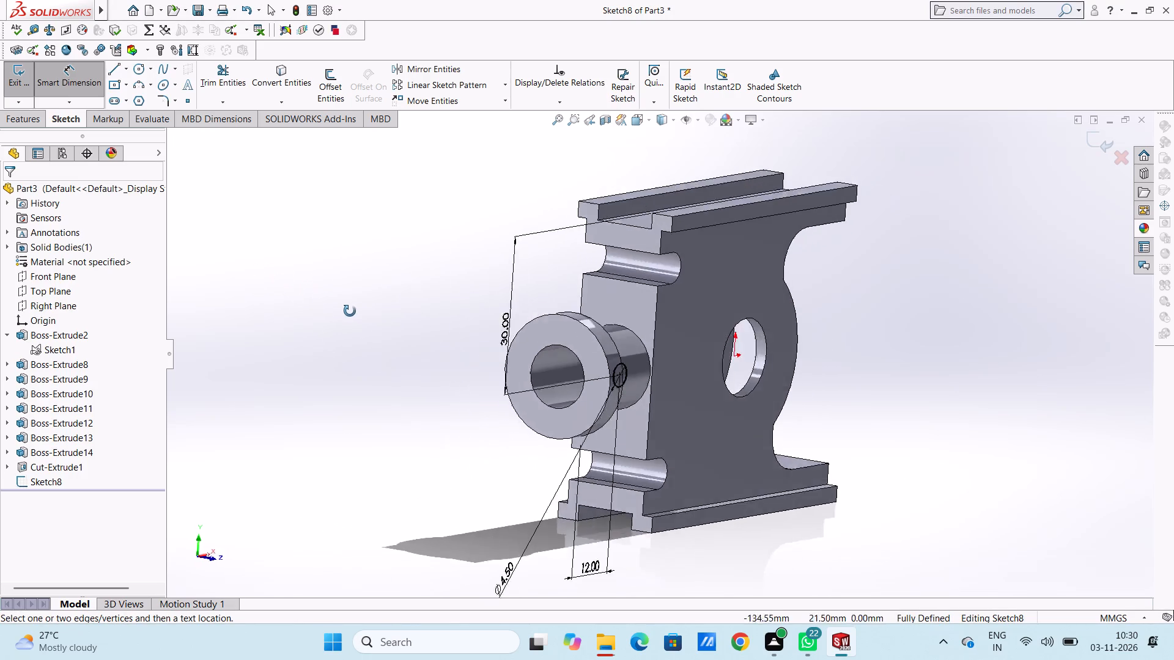
pyautogui.moveTo(350, 311); pyautogui.dragTo(325, 339, button='middle')
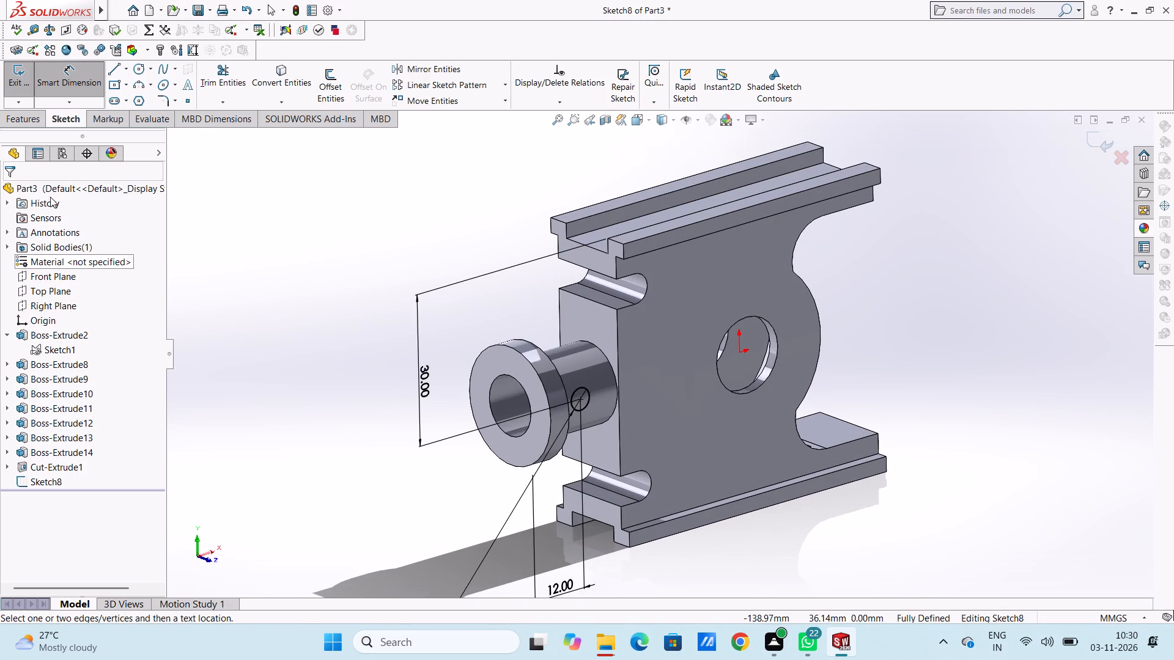
pyautogui.click(75, 79)
pyautogui.click(31, 121)
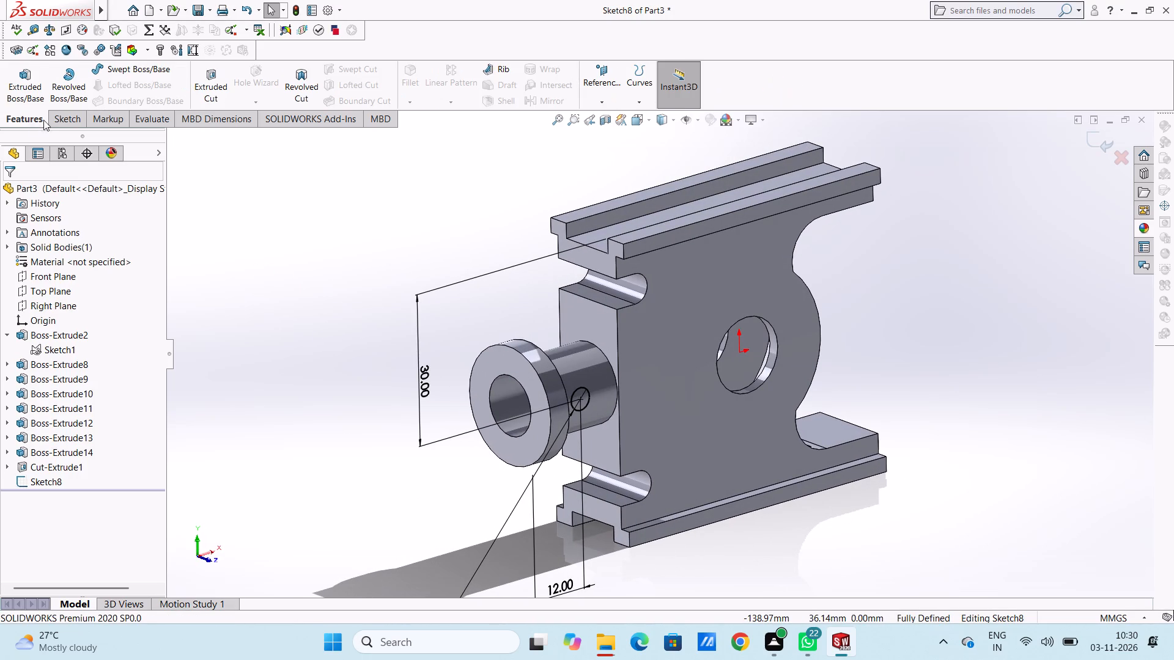
pyautogui.click(204, 78)
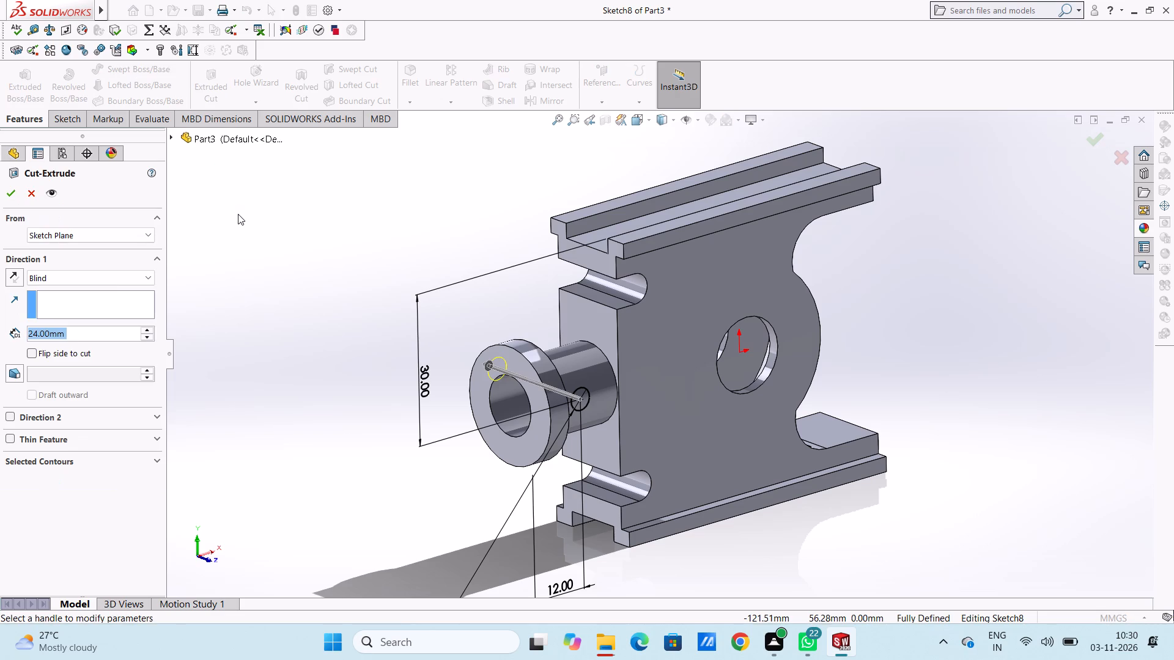
pyautogui.click(106, 280)
pyautogui.click(96, 301)
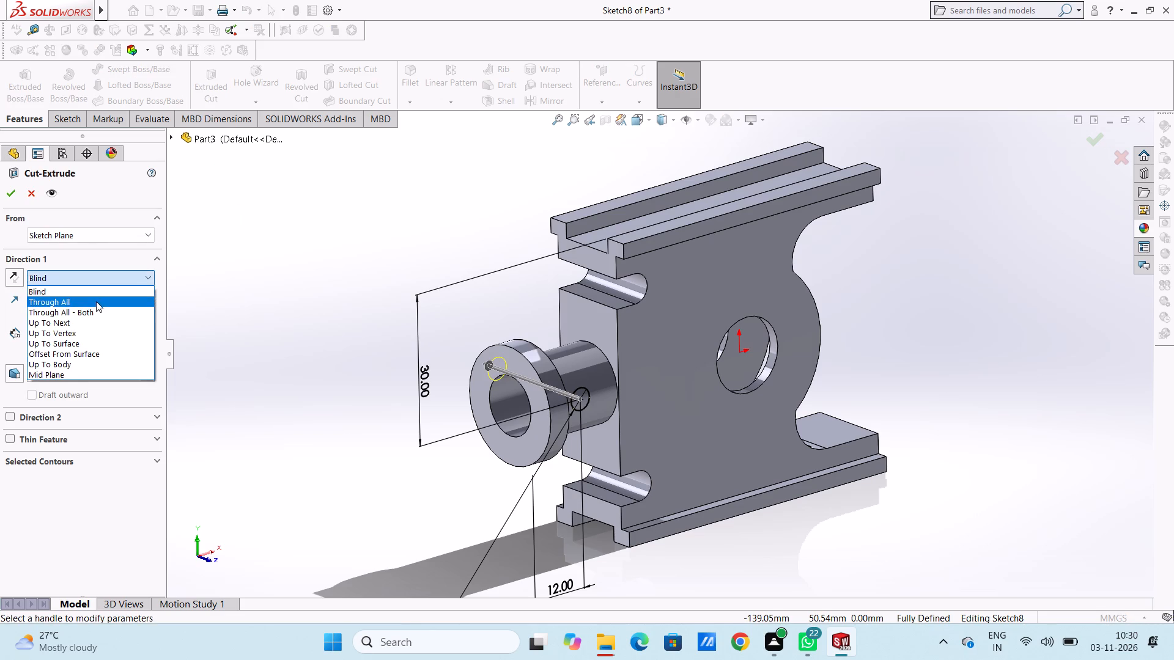
pyautogui.click(130, 276)
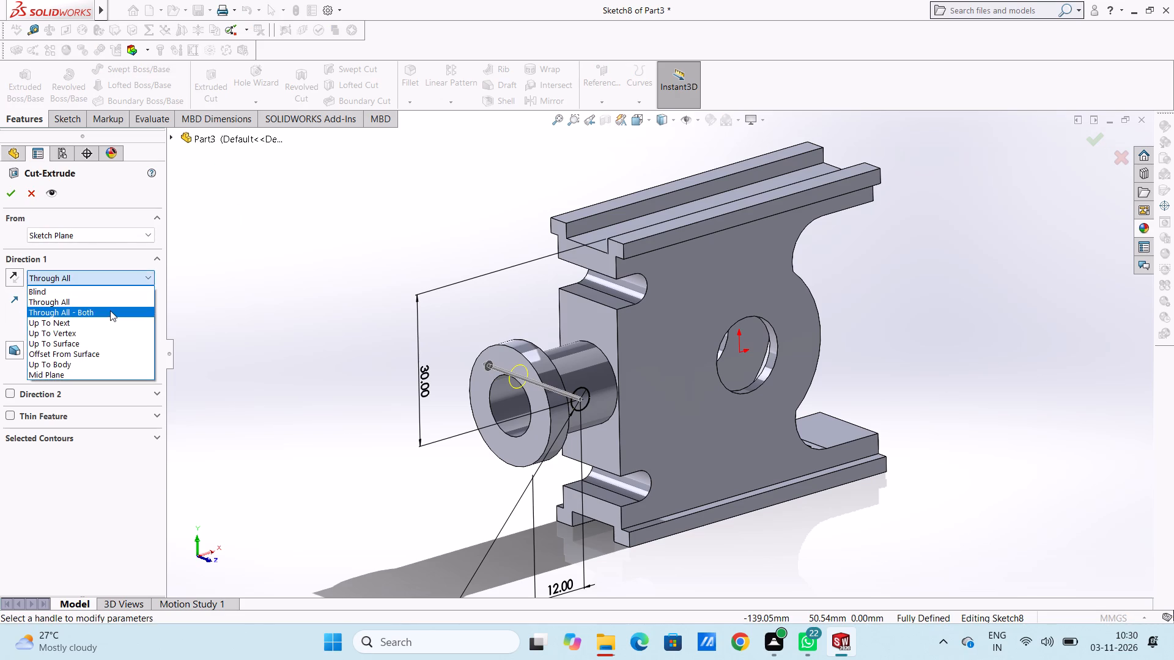
pyautogui.click(108, 313)
pyautogui.click(16, 197)
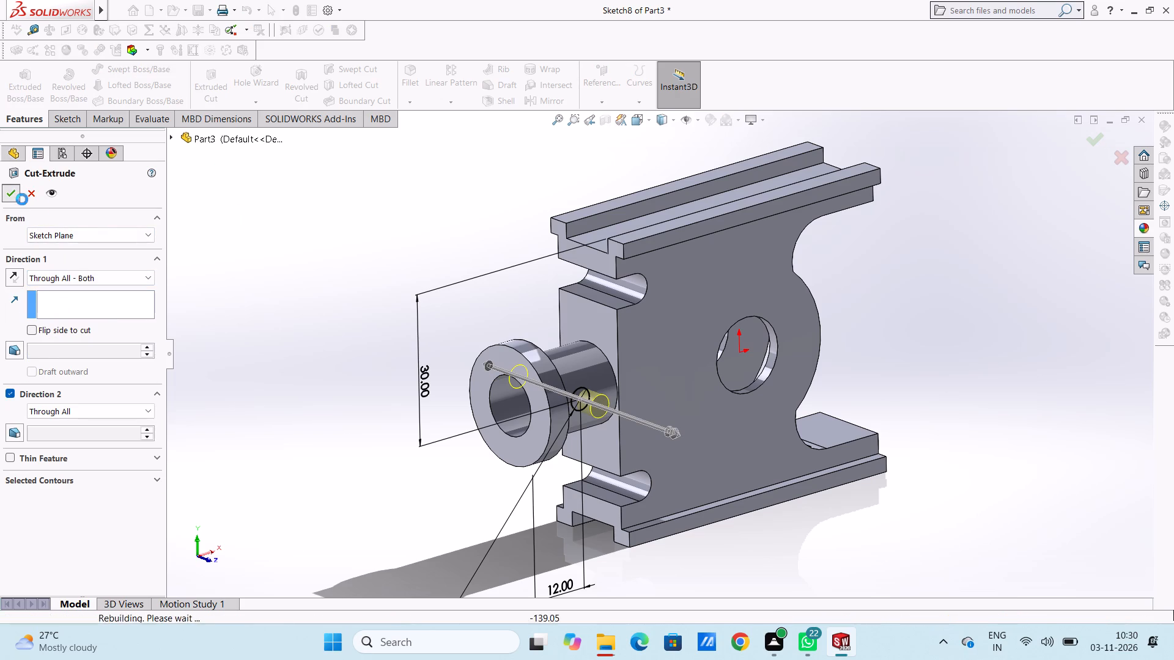
pyautogui.click(295, 241)
# Create a section view of the part on the Front Plane with a -6 mm offset.
pyautogui.moveTo(339, 313); pyautogui.dragTo(356, 293, button='middle')
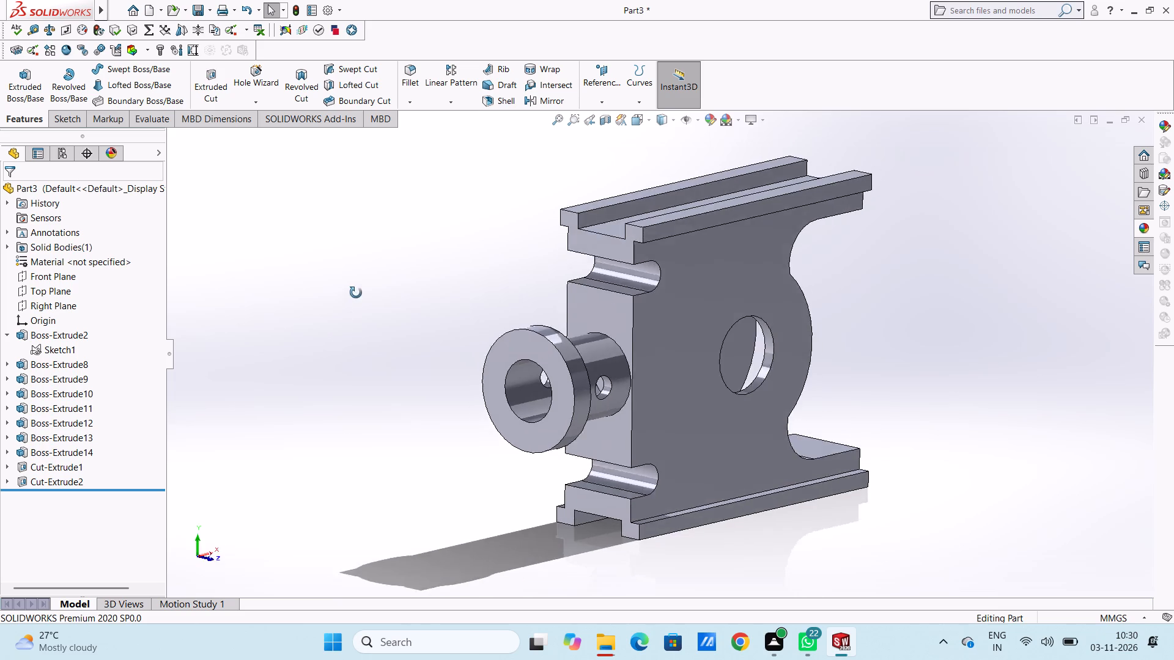
pyautogui.moveTo(356, 293); pyautogui.dragTo(305, 273, button='middle')
pyautogui.moveTo(371, 315); pyautogui.dragTo(346, 316, button='middle')
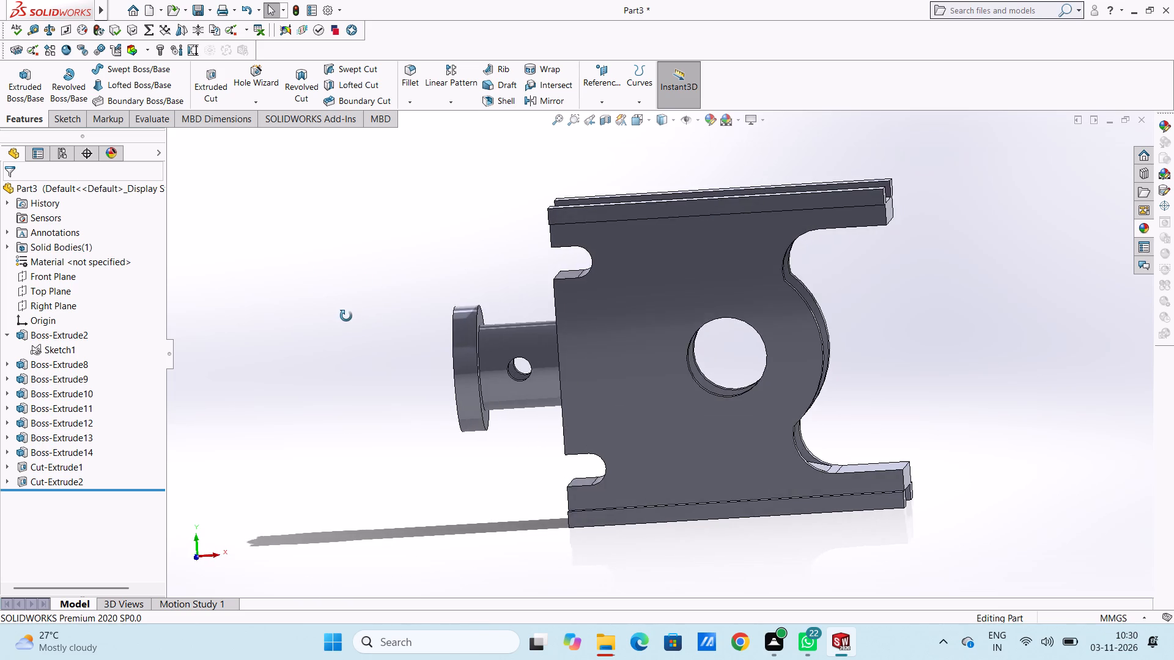
pyautogui.moveTo(346, 316); pyautogui.dragTo(396, 359, button='middle')
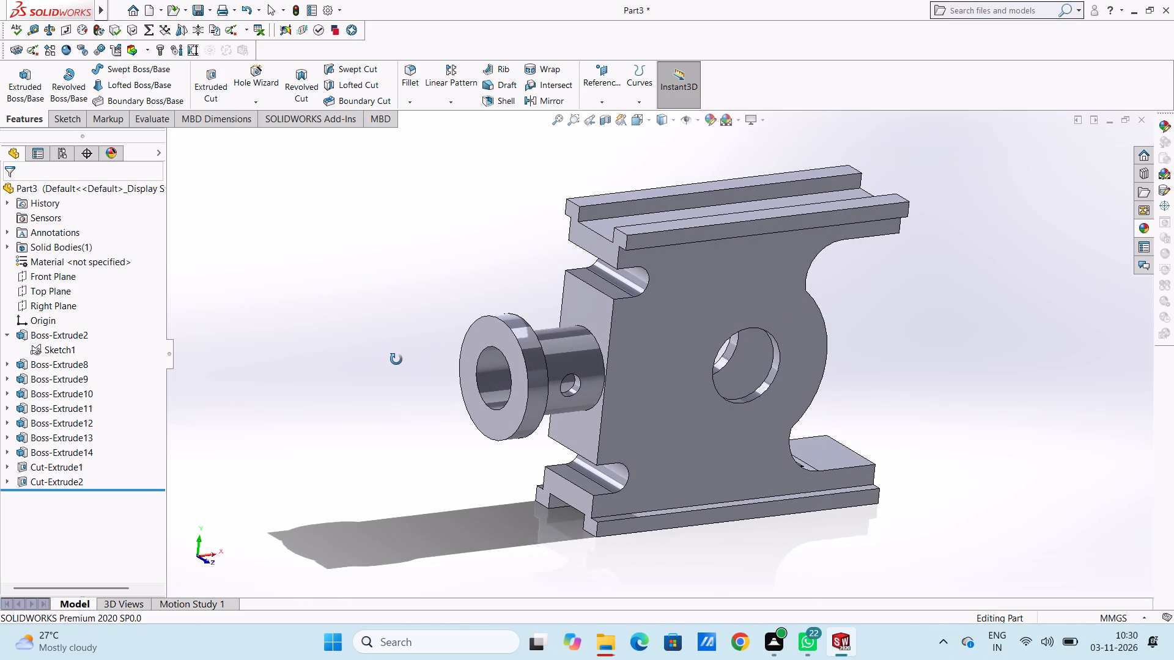
pyautogui.moveTo(396, 359); pyautogui.dragTo(365, 310, button='middle')
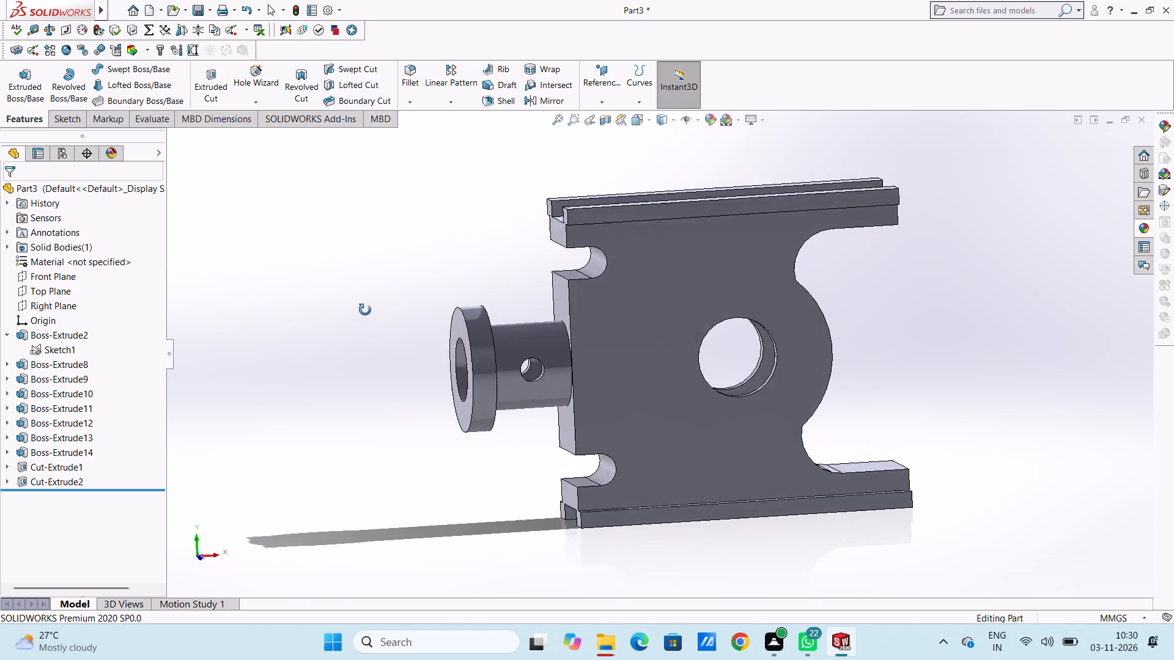
pyautogui.moveTo(365, 310); pyautogui.dragTo(307, 372, button='middle')
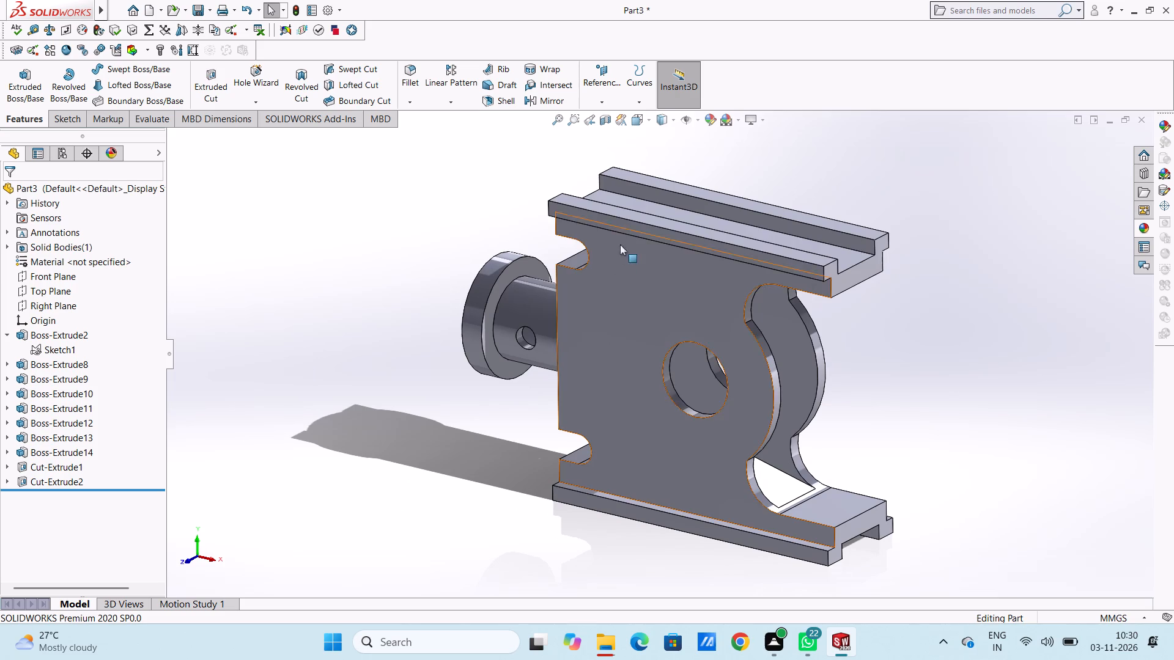
pyautogui.click(606, 125)
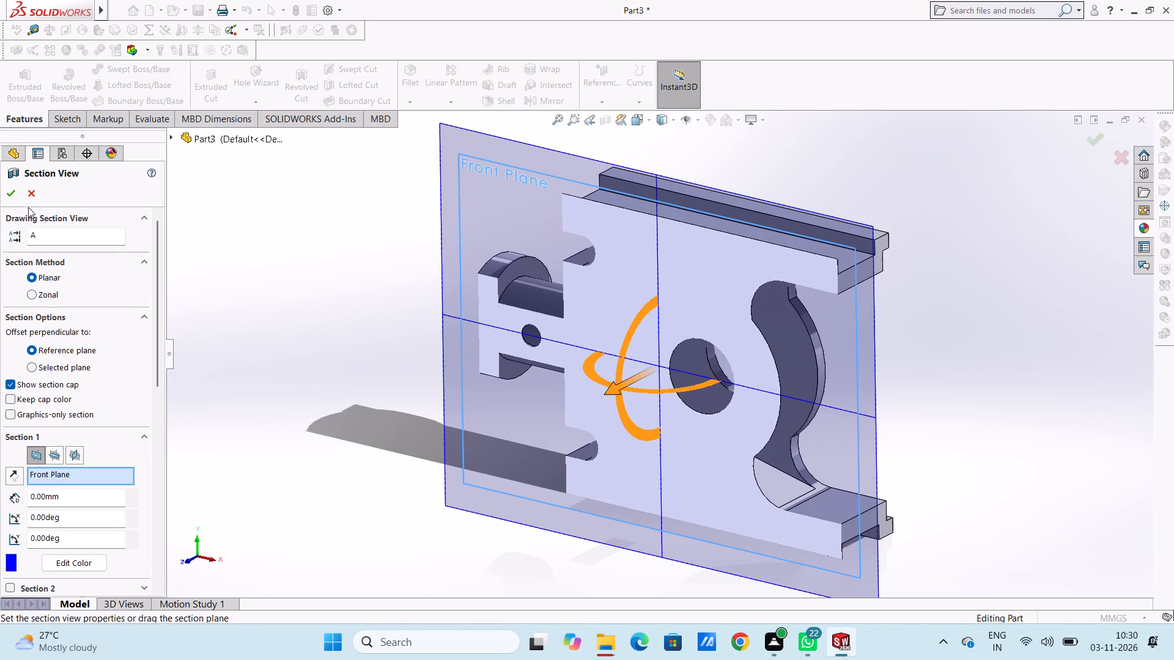
pyautogui.moveTo(608, 389); pyautogui.dragTo(622, 380)
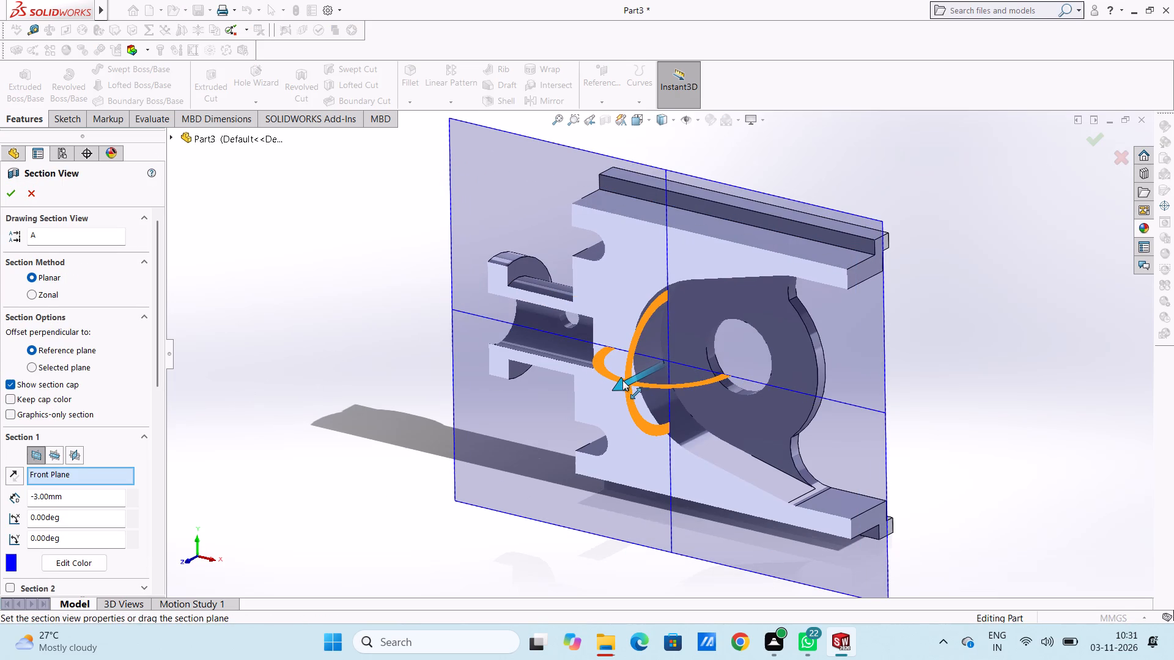
pyautogui.moveTo(622, 380); pyautogui.dragTo(629, 375)
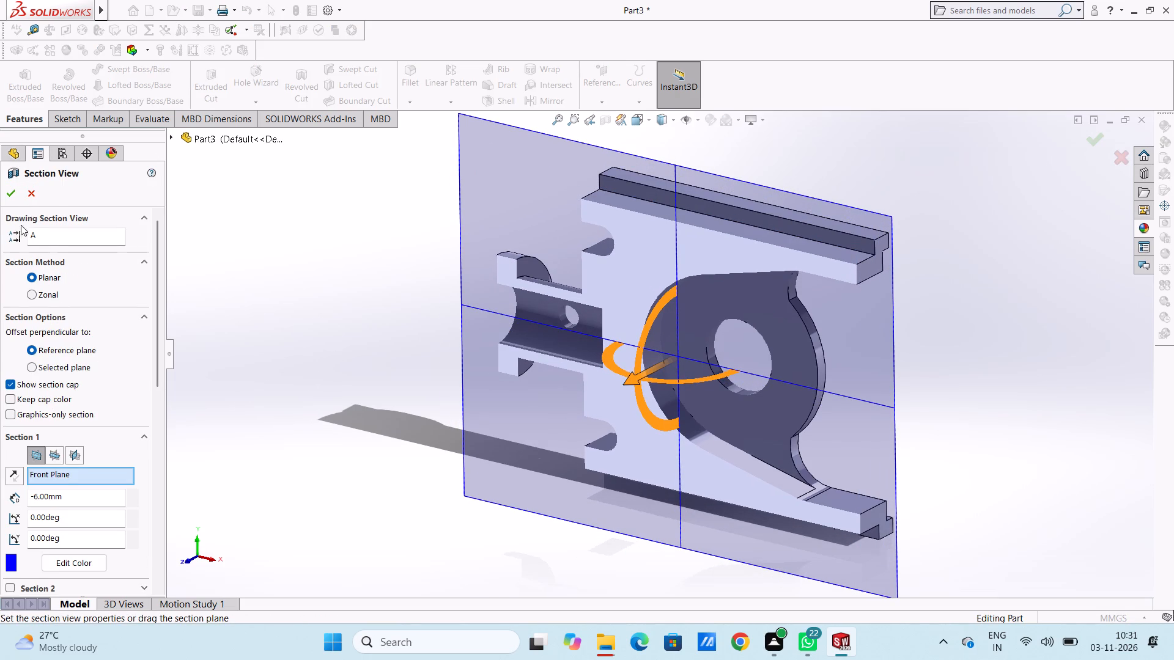
pyautogui.click(4, 194)
# Examine the boss's bore, cross-hole and the plate cavity in the sectioned model, and turn the section view off.
pyautogui.moveTo(350, 401); pyautogui.dragTo(400, 336, button='middle')
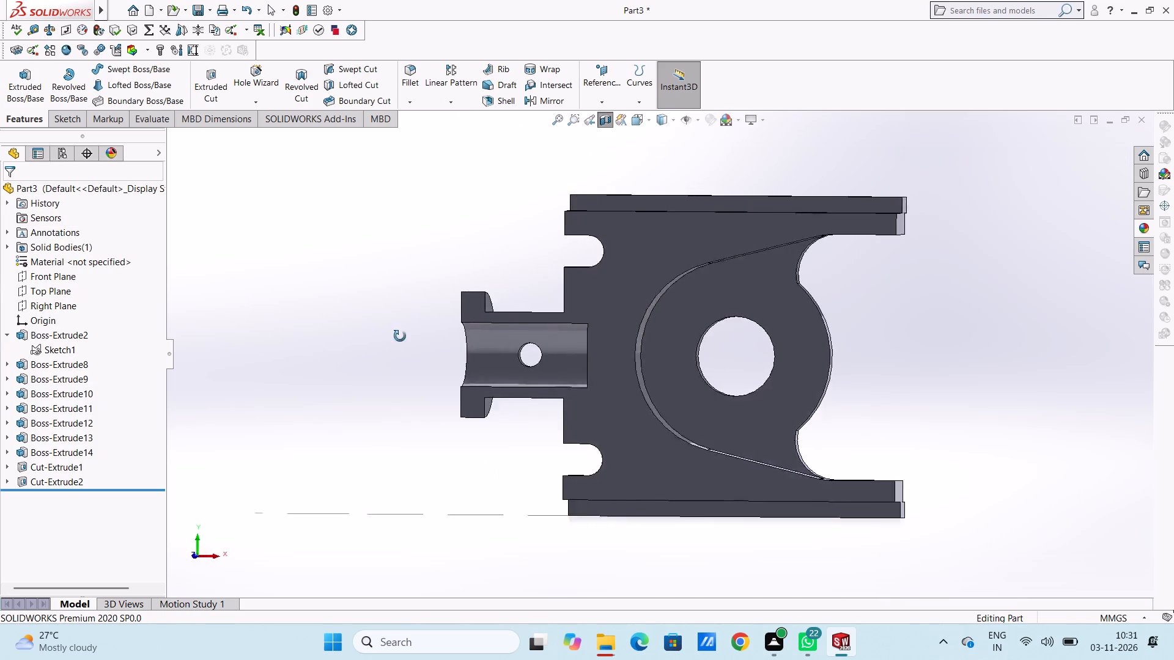
pyautogui.moveTo(400, 336); pyautogui.dragTo(369, 332, button='middle')
pyautogui.scroll(-2, 759, 216)
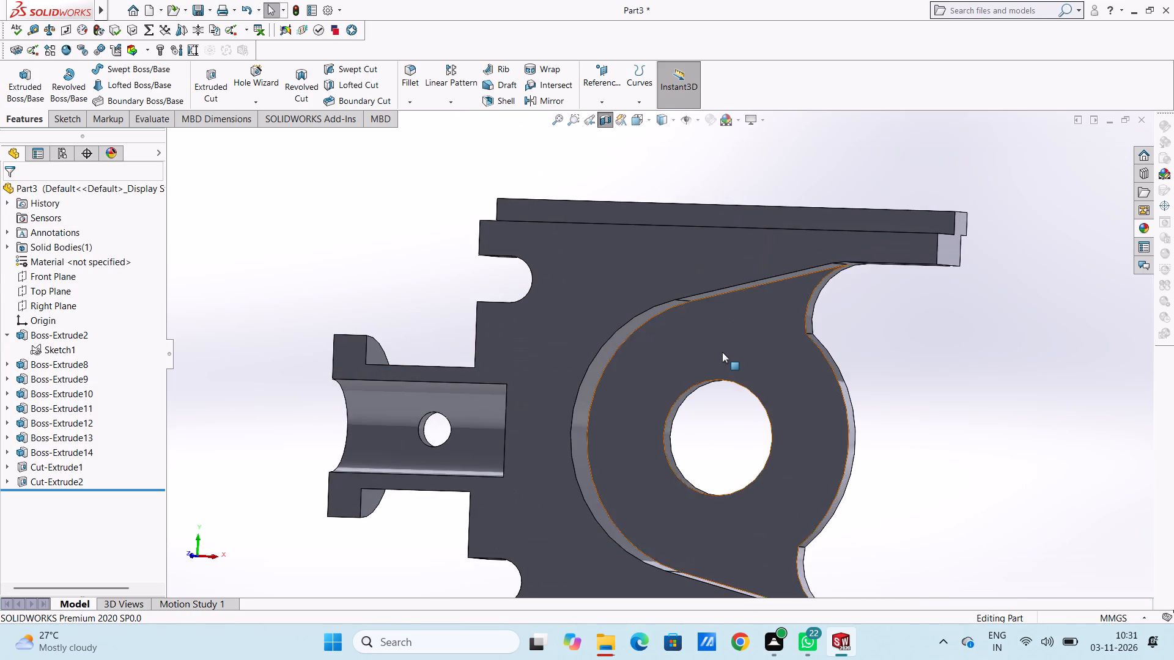
pyautogui.scroll(2, 722, 352)
pyautogui.moveTo(723, 357); pyautogui.dragTo(704, 346, button='middle')
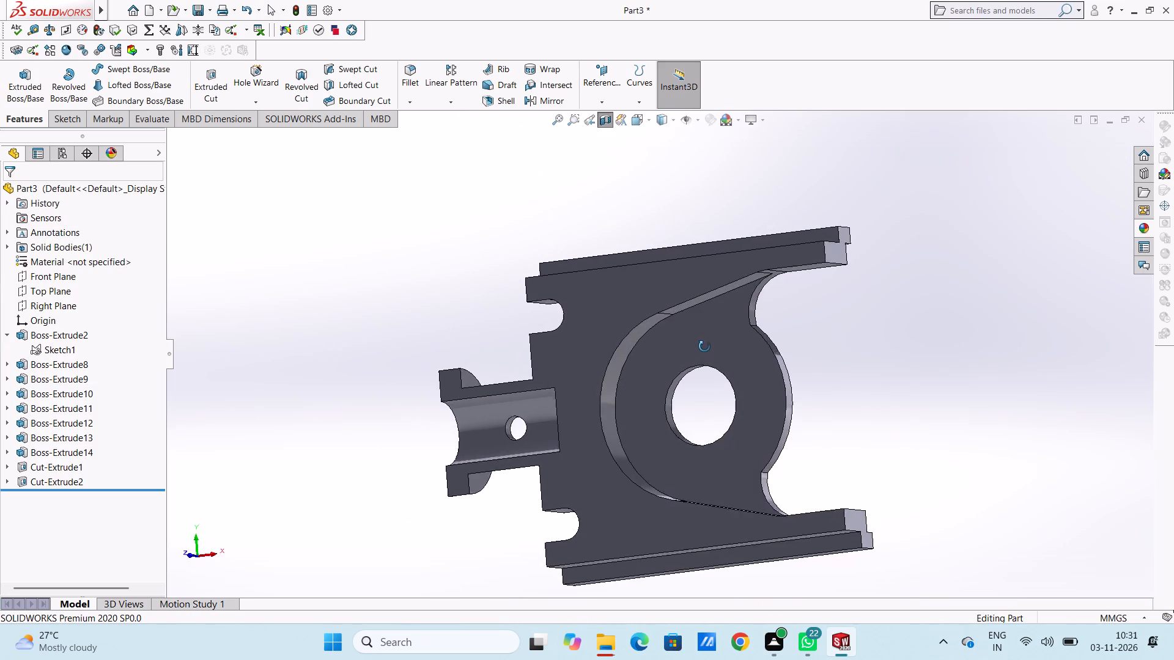
pyautogui.moveTo(704, 346); pyautogui.dragTo(728, 348, button='middle')
pyautogui.click(605, 117)
# Inspect the whole unsectioned part from its side face, open end and flanged boss end.
pyautogui.moveTo(323, 344); pyautogui.dragTo(353, 383, button='middle')
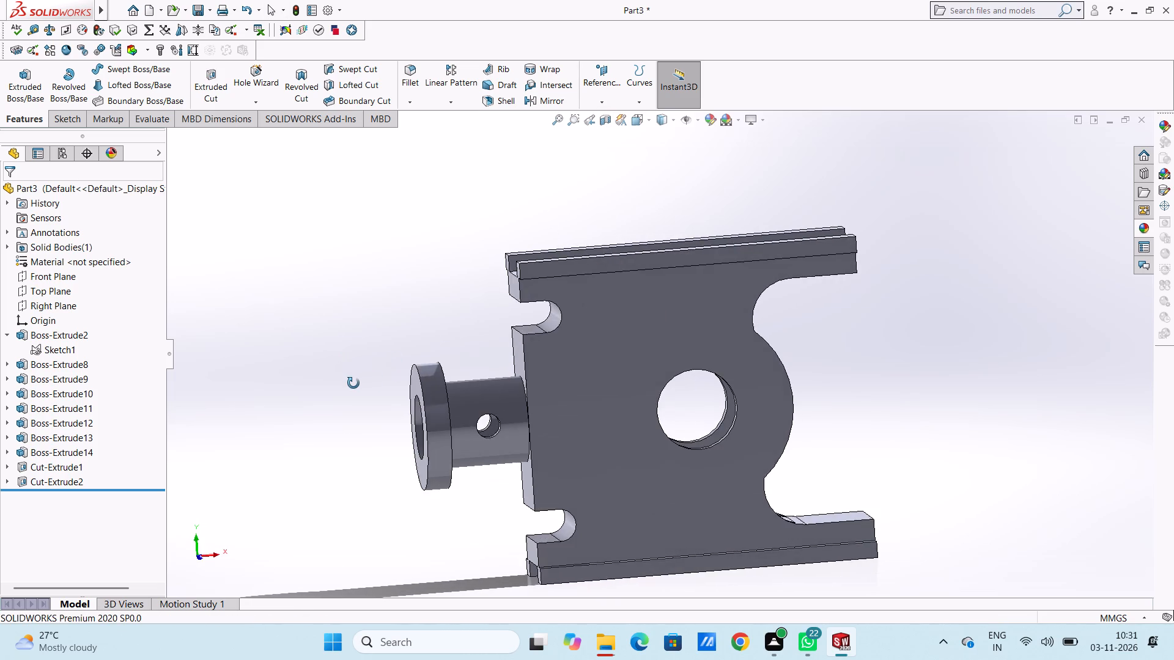
pyautogui.moveTo(353, 383); pyautogui.dragTo(336, 368, button='middle')
pyautogui.scroll(2, 405, 410)
pyautogui.moveTo(442, 420); pyautogui.dragTo(470, 408, button='middle')
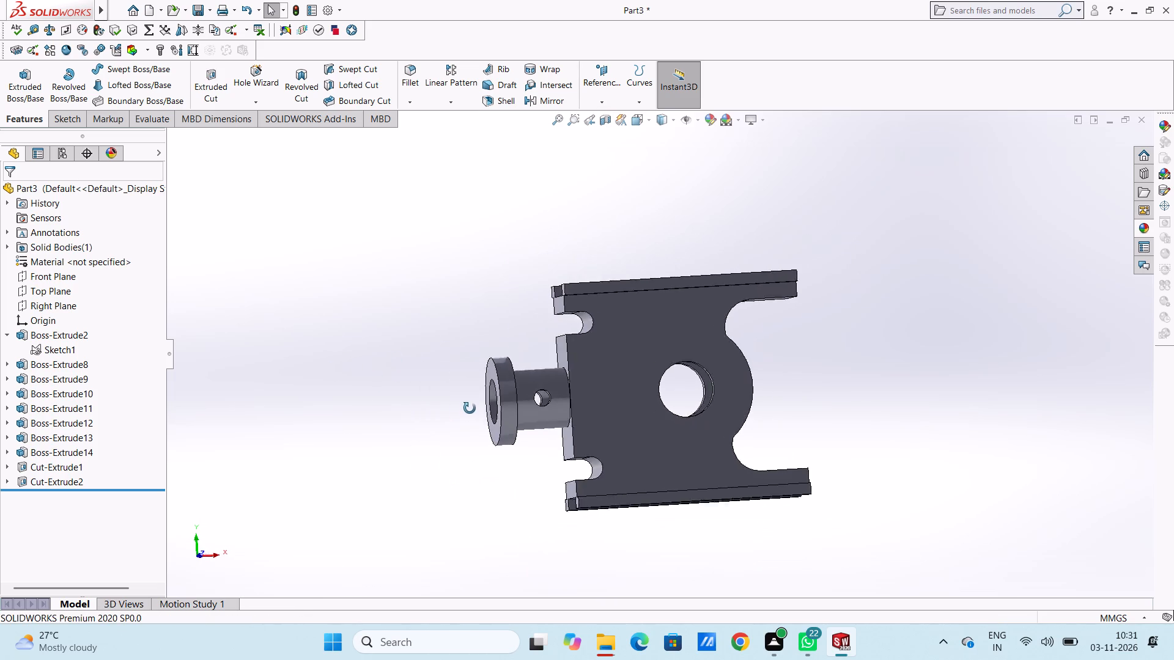
pyautogui.moveTo(470, 408); pyautogui.dragTo(314, 447, button='middle')
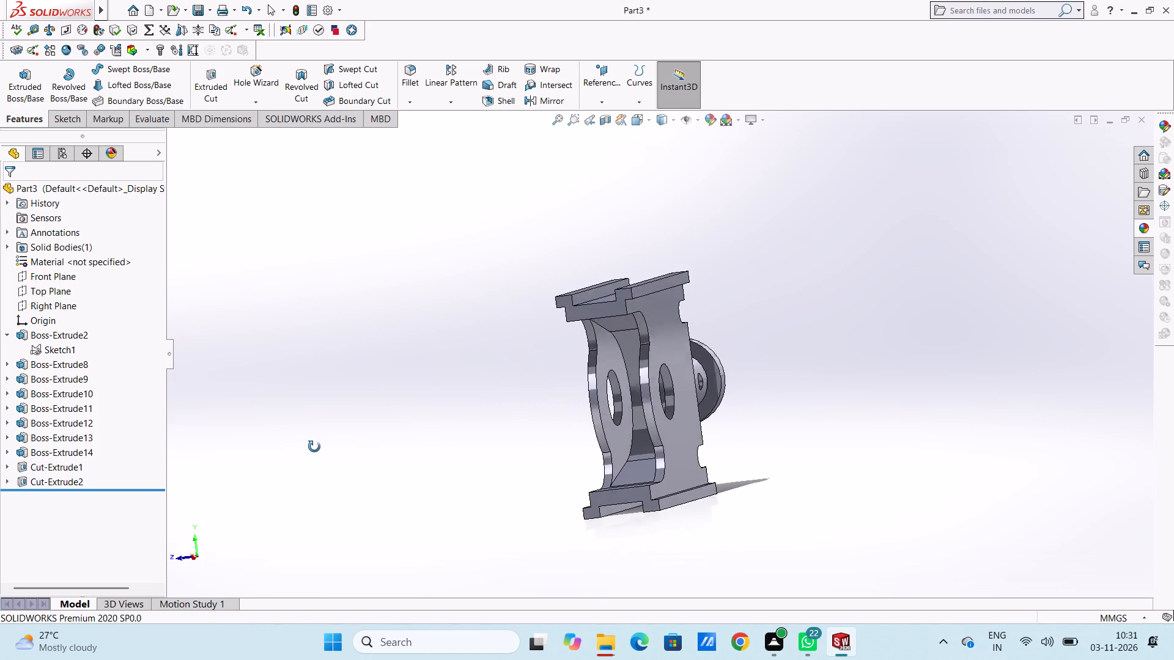
pyautogui.moveTo(314, 447); pyautogui.dragTo(564, 457, button='middle')
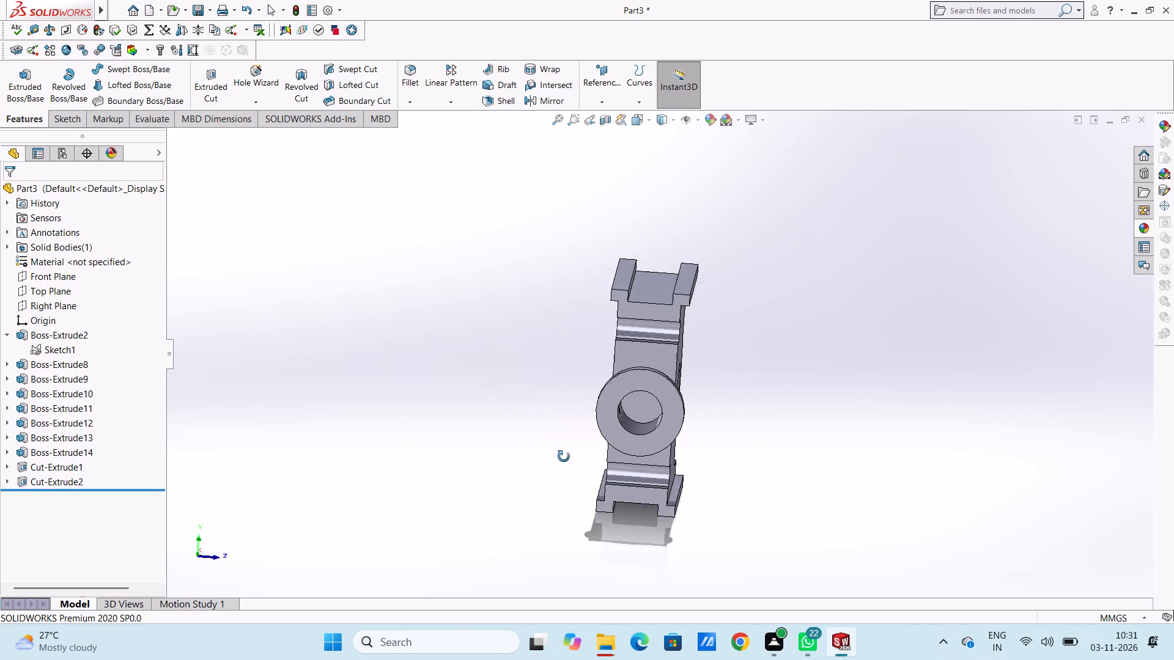
pyautogui.moveTo(564, 457); pyautogui.dragTo(467, 452, button='middle')
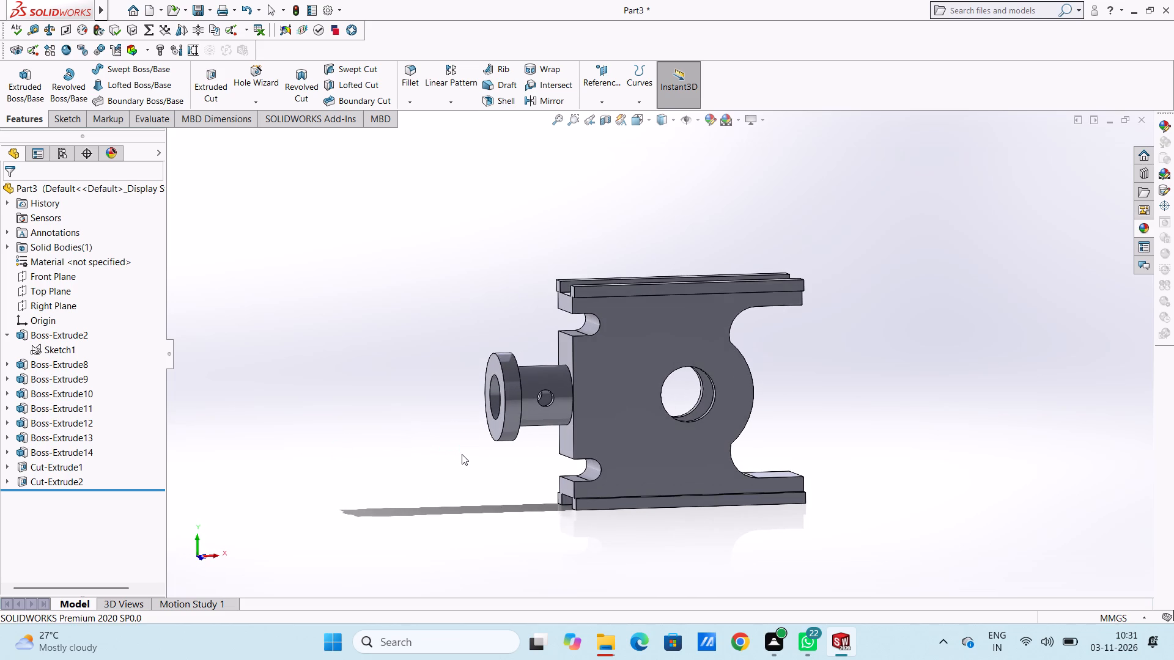
# Fillet both outer circular edges of the boss flange with a 2 mm radius.
pyautogui.scroll(-3, 544, 401)
pyautogui.moveTo(563, 422); pyautogui.dragTo(577, 432, button='middle')
pyautogui.scroll(-4, 568, 389)
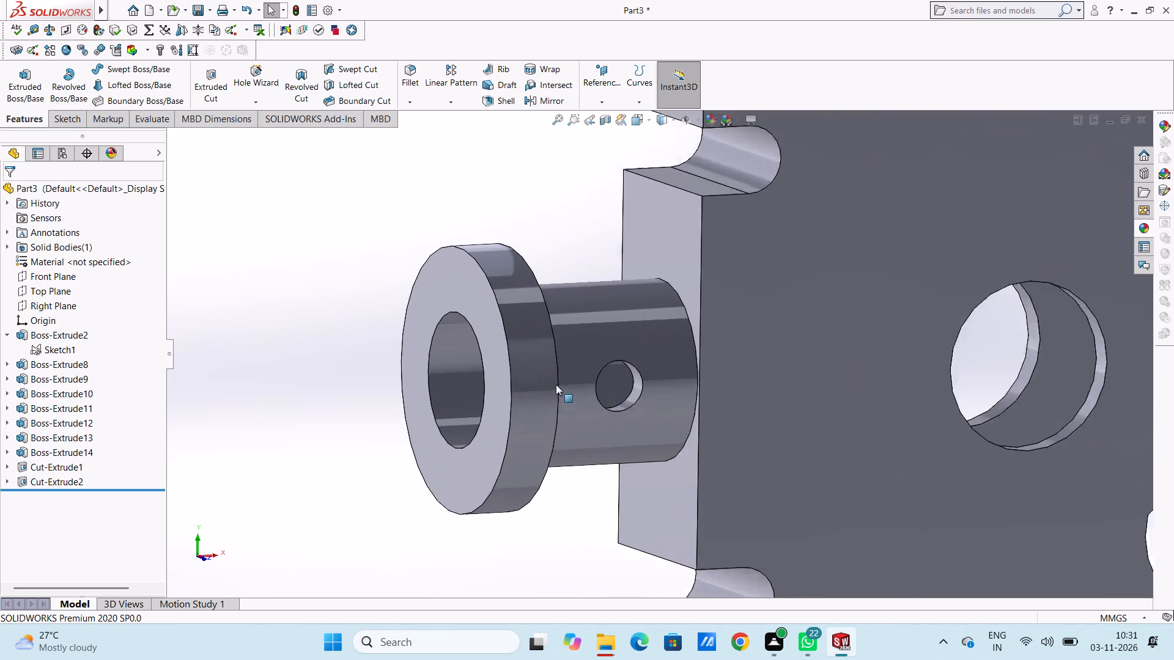
pyautogui.click(412, 70)
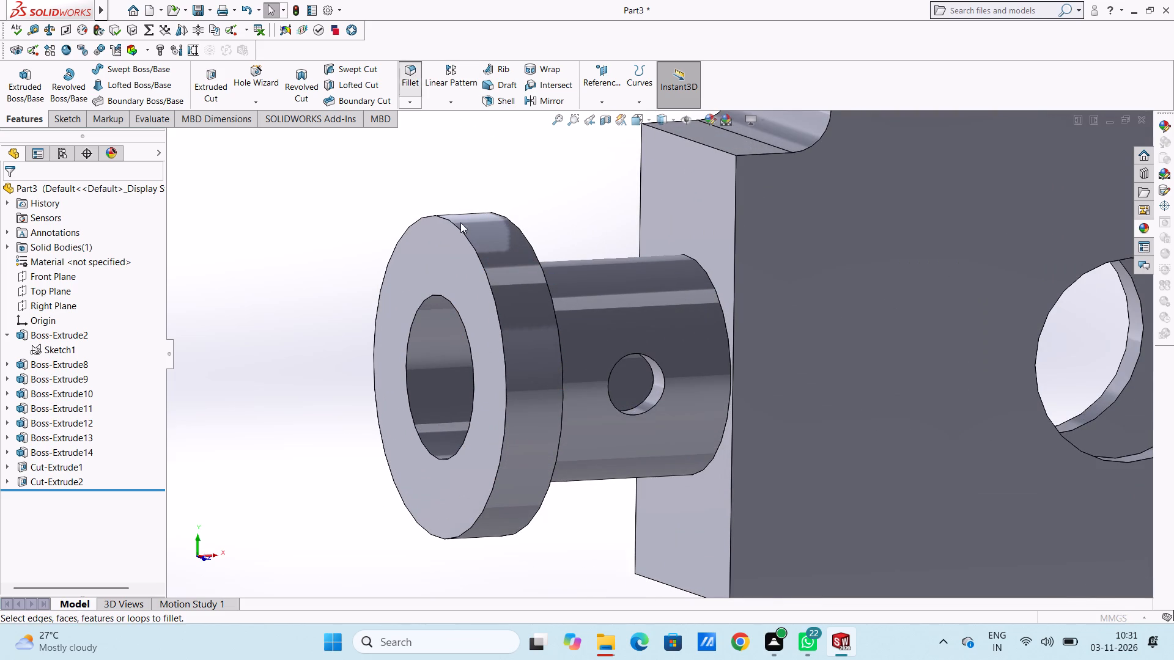
pyautogui.click(460, 231)
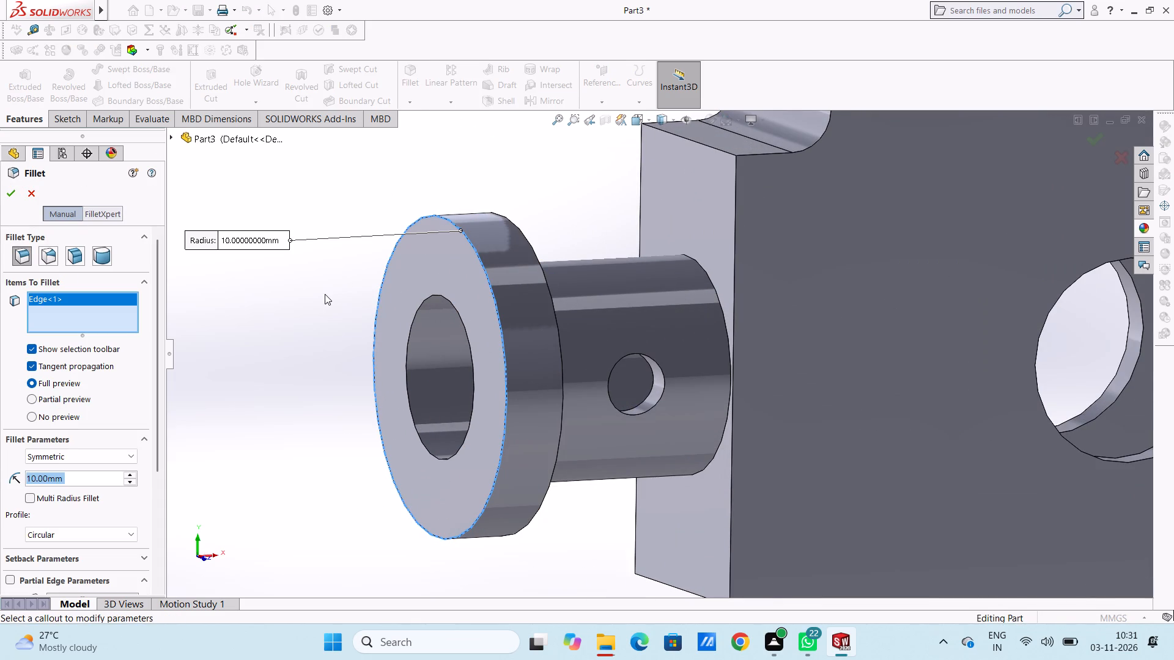
pyautogui.press('2')
pyautogui.press('Return')
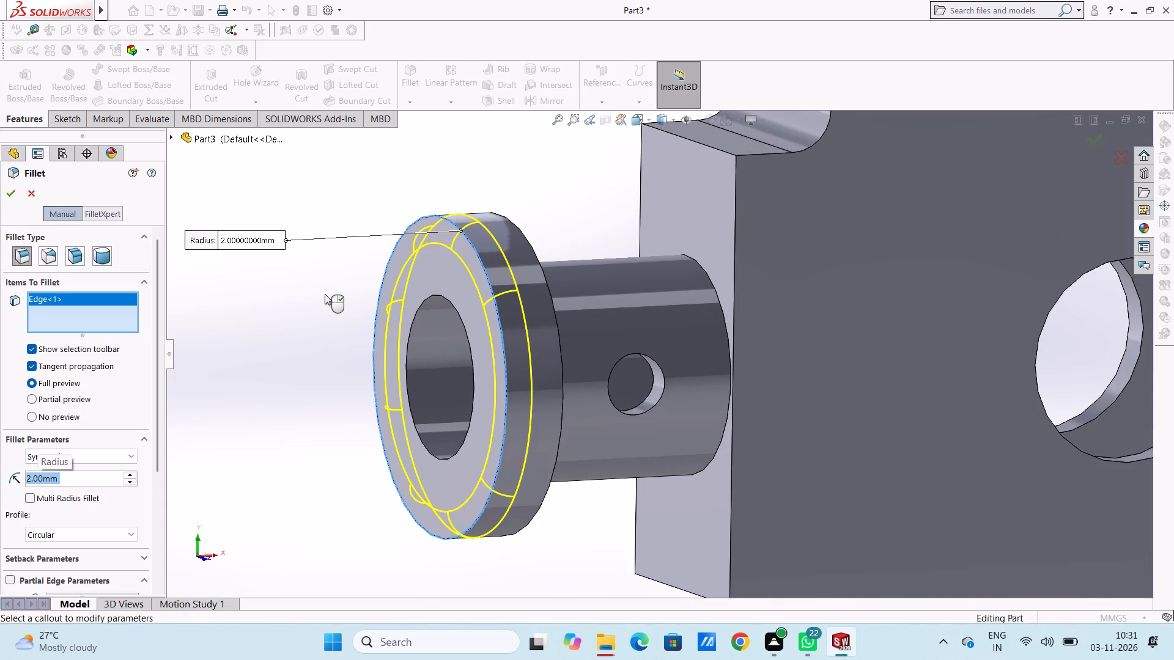
pyautogui.moveTo(587, 204); pyautogui.dragTo(545, 211, button='middle')
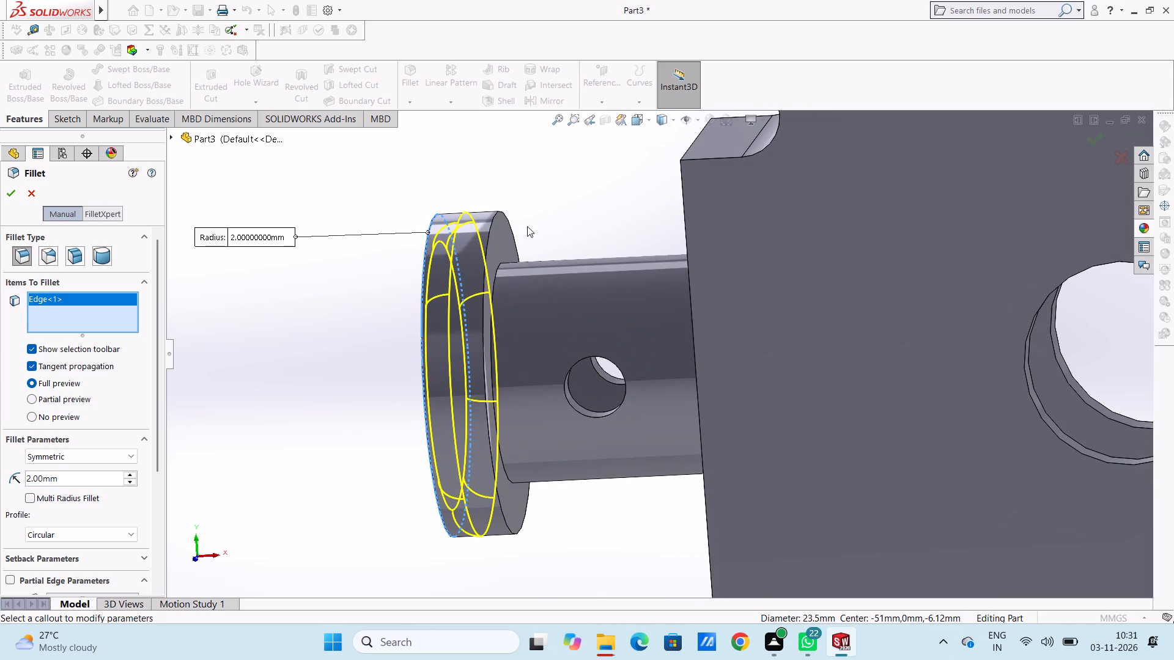
pyautogui.click(489, 233)
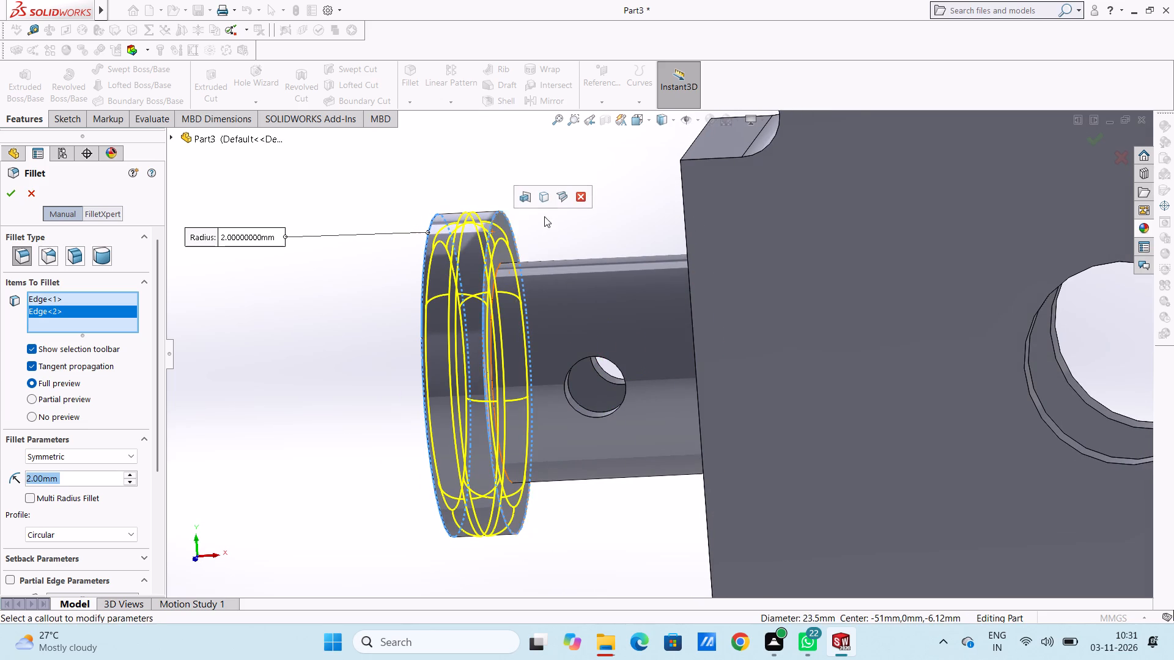
pyautogui.moveTo(567, 235); pyautogui.dragTo(579, 238, button='middle')
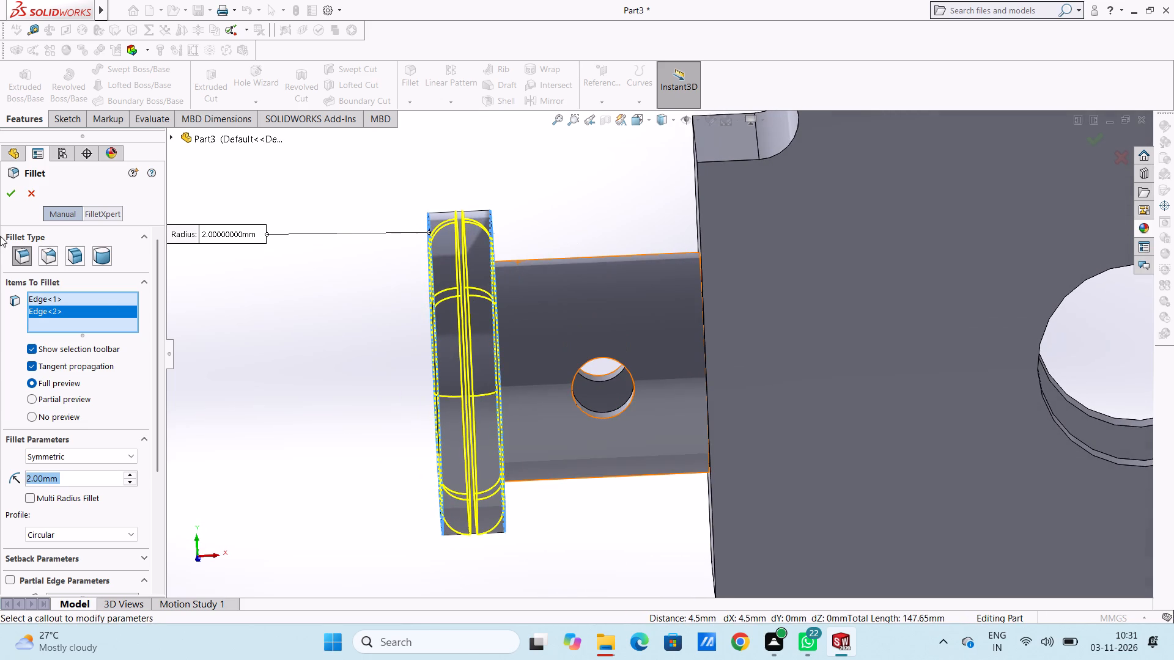
pyautogui.click(12, 200)
pyautogui.scroll(4, 273, 320)
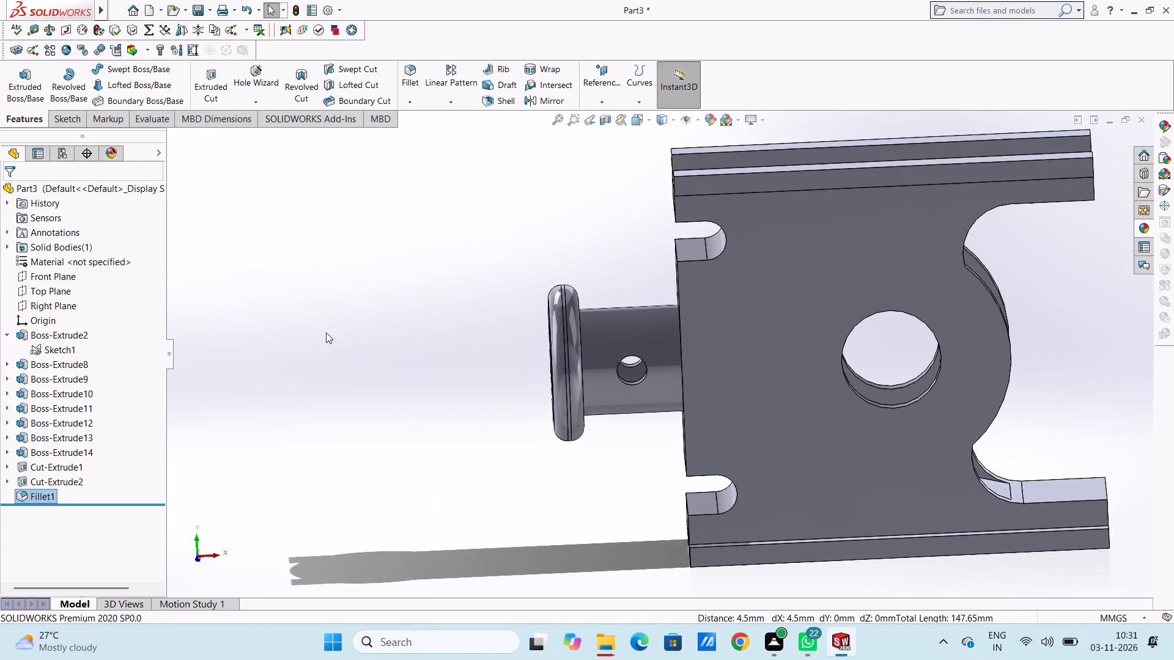
pyautogui.click(353, 347)
# Inspect the rounded flange and the overall part, finishing in the isometric view.
pyautogui.moveTo(483, 383); pyautogui.dragTo(497, 383, button='middle')
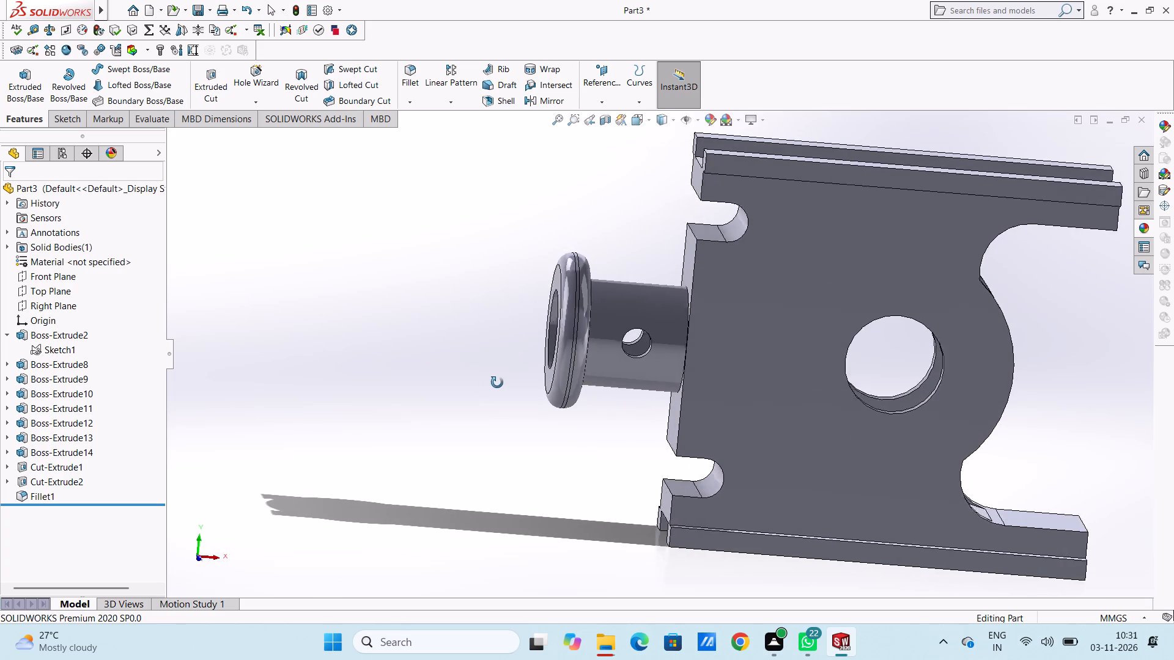
pyautogui.moveTo(497, 383); pyautogui.dragTo(499, 382, button='middle')
pyautogui.scroll(4, 558, 385)
pyautogui.moveTo(555, 447); pyautogui.dragTo(509, 375, button='middle')
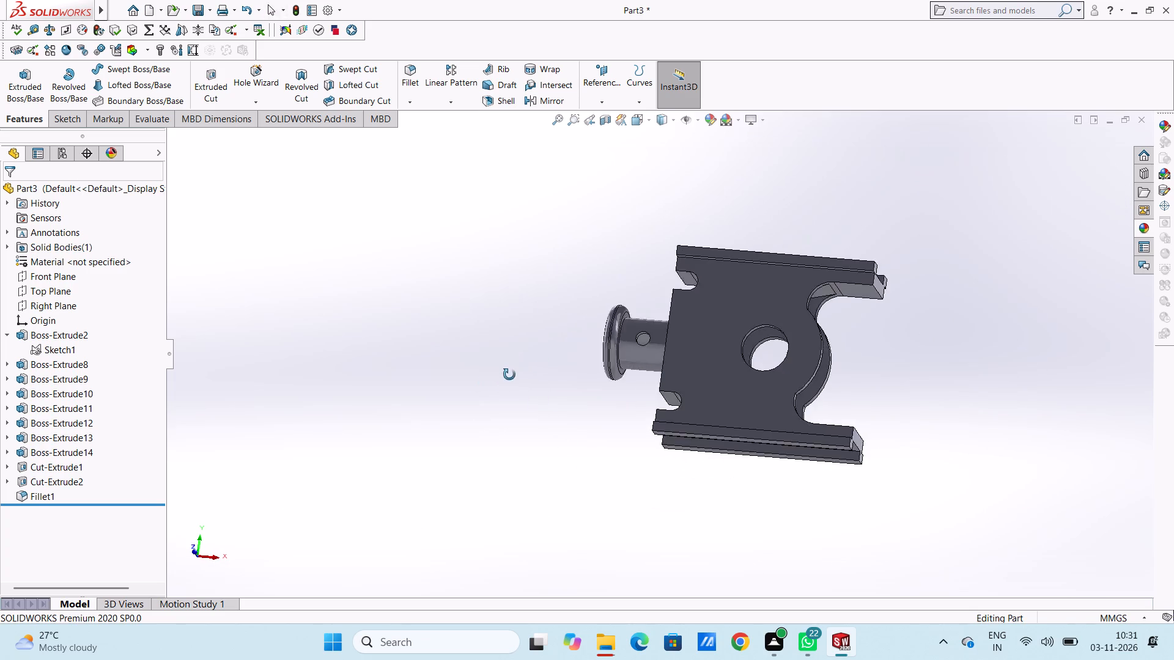
pyautogui.moveTo(509, 375); pyautogui.dragTo(520, 424, button='middle')
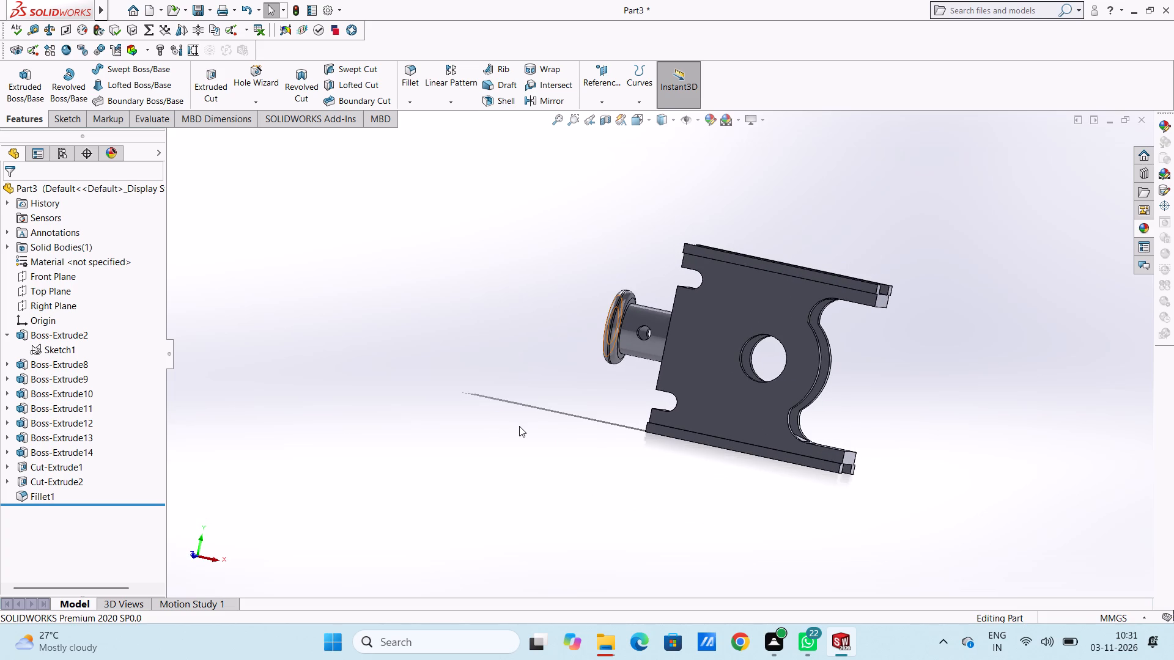
pyautogui.hotkey('ctrl', '7')
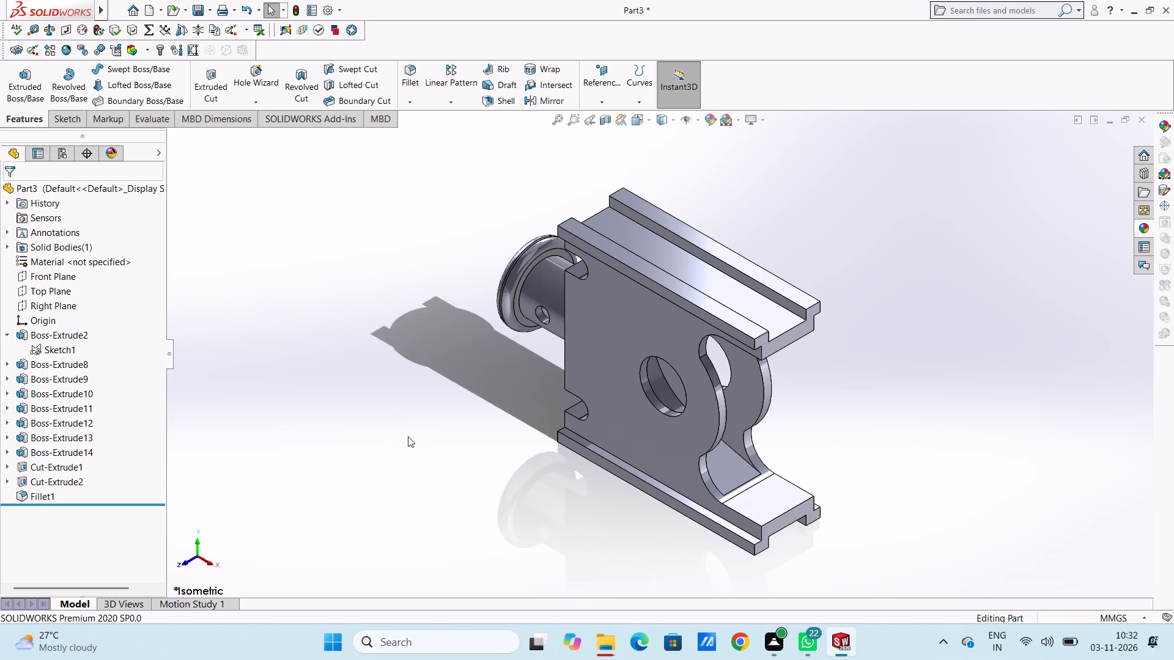
pyautogui.hotkey('ctrl', '7')
pyautogui.press('Escape')
pyautogui.press('Escape')
# Colour the whole part pink with RGB 255, 15, 124.
pyautogui.click(706, 121)
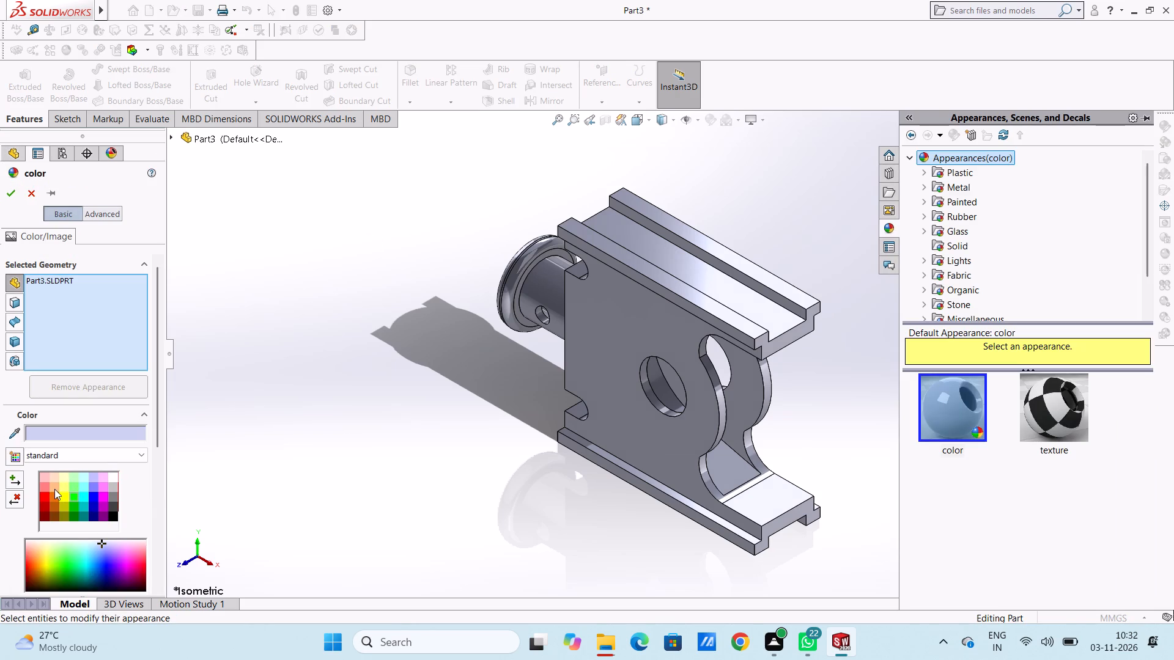
pyautogui.click(54, 489)
pyautogui.click(56, 505)
pyautogui.scroll(-2, 97, 494)
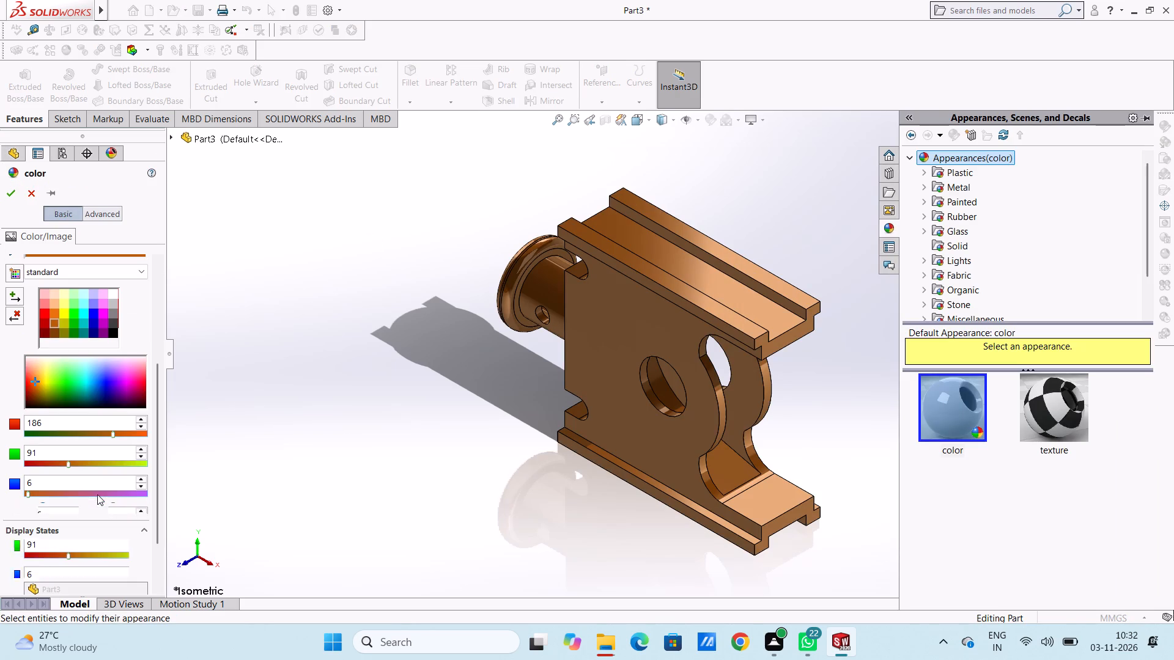
pyautogui.click(101, 391)
pyautogui.click(113, 395)
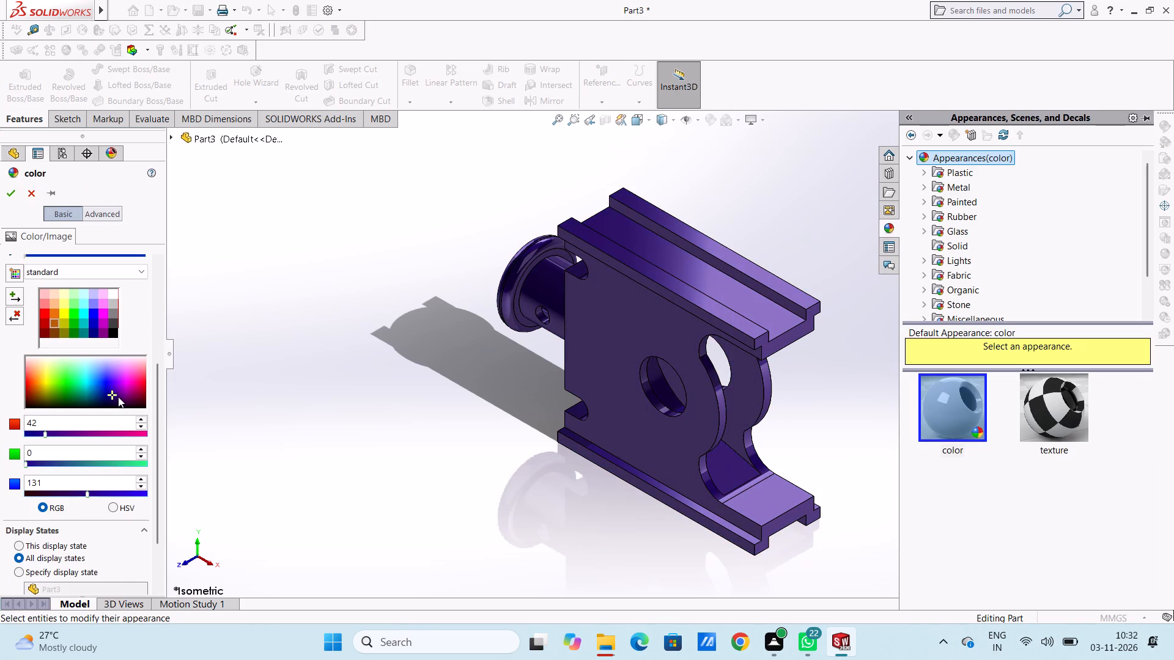
pyautogui.click(122, 396)
pyautogui.click(130, 387)
pyautogui.click(133, 392)
pyautogui.click(135, 386)
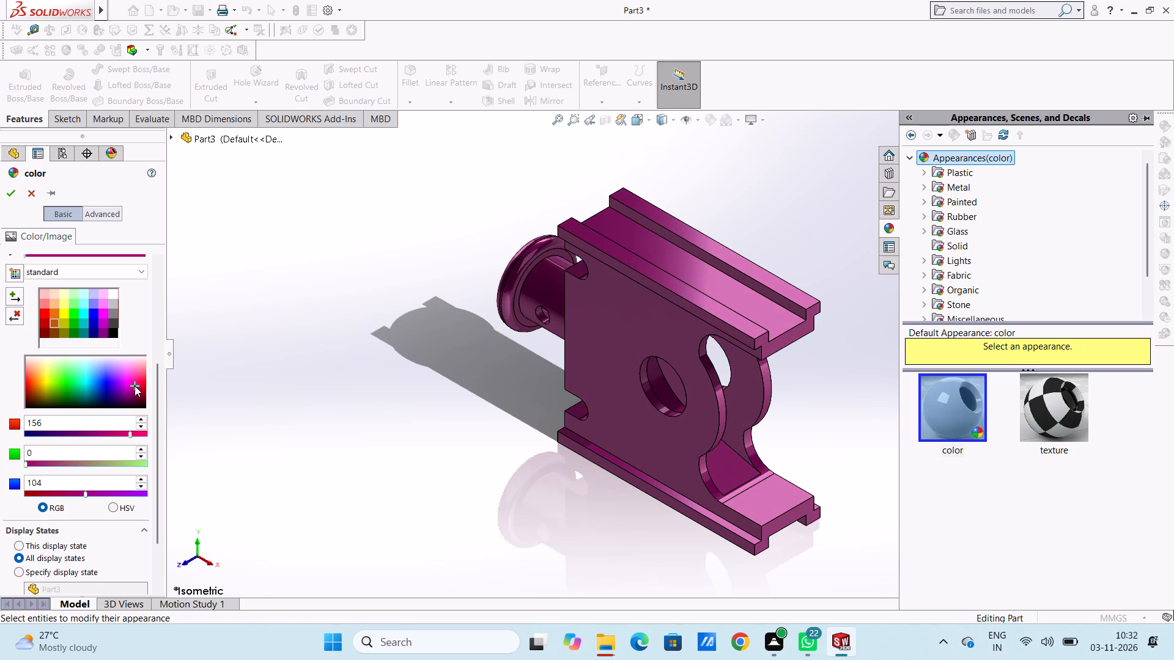
pyautogui.click(137, 380)
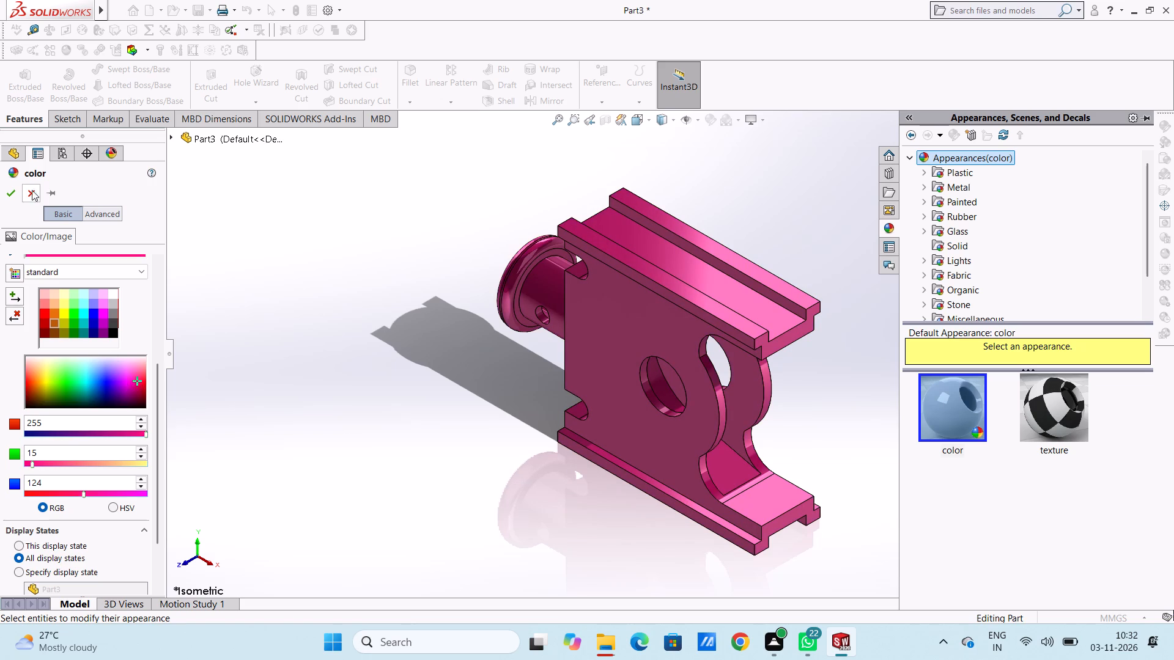
pyautogui.click(10, 193)
# Colour the boss's outer cylindrical face and both rounded flange edge faces teal with RGB 0, 162, 144.
pyautogui.moveTo(336, 279); pyautogui.dragTo(362, 239, button='middle')
pyautogui.moveTo(410, 373); pyautogui.dragTo(427, 364, button='middle')
pyautogui.click(534, 310)
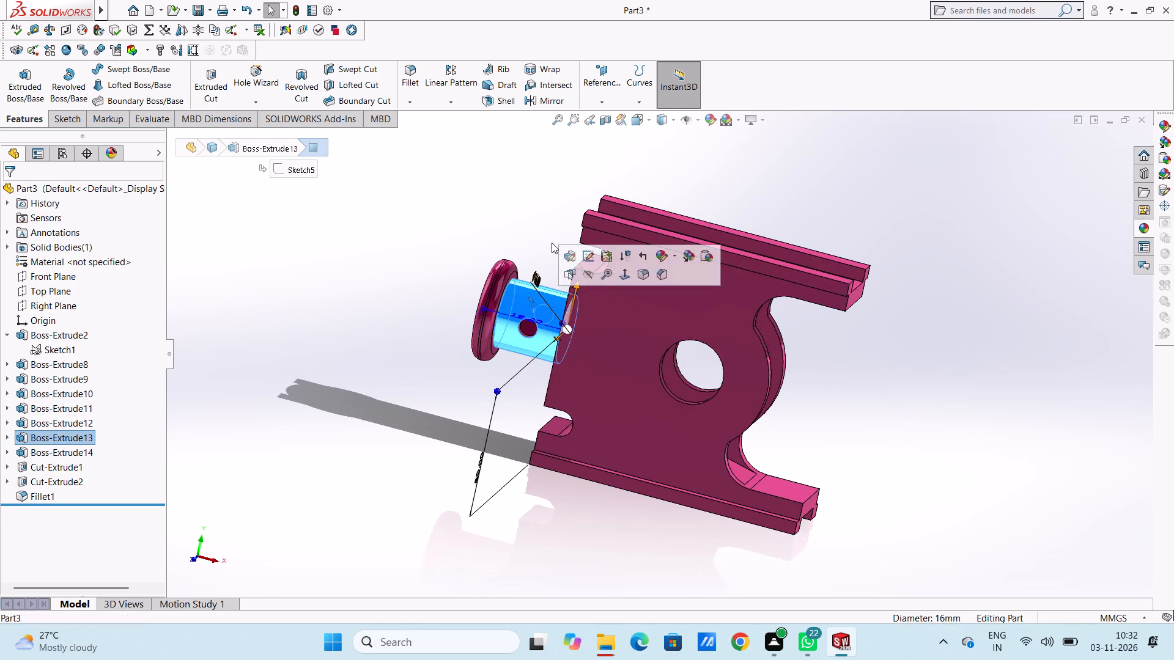
pyautogui.click(712, 122)
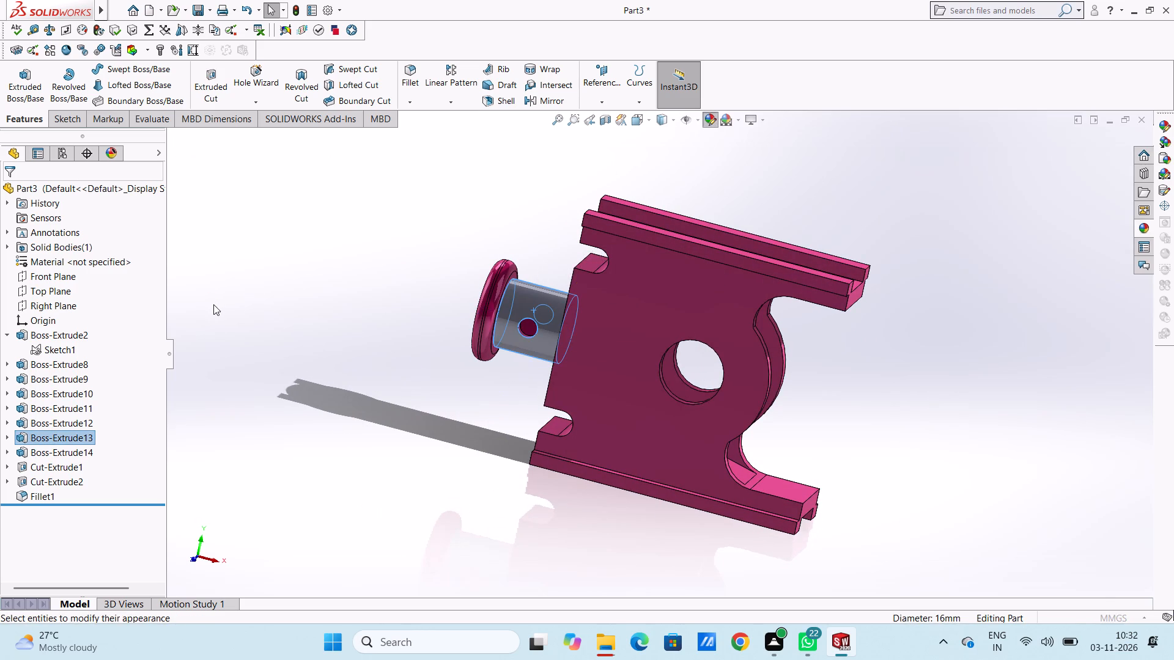
pyautogui.scroll(-1, 65, 499)
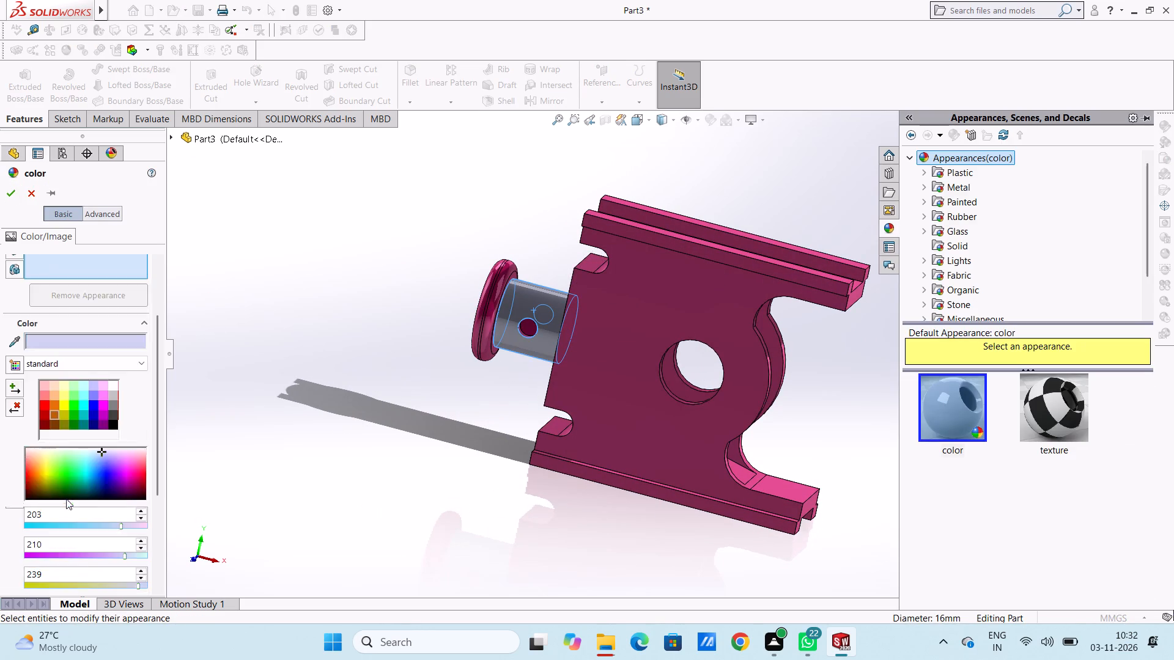
pyautogui.scroll(-1, 66, 499)
pyautogui.click(82, 394)
pyautogui.click(81, 389)
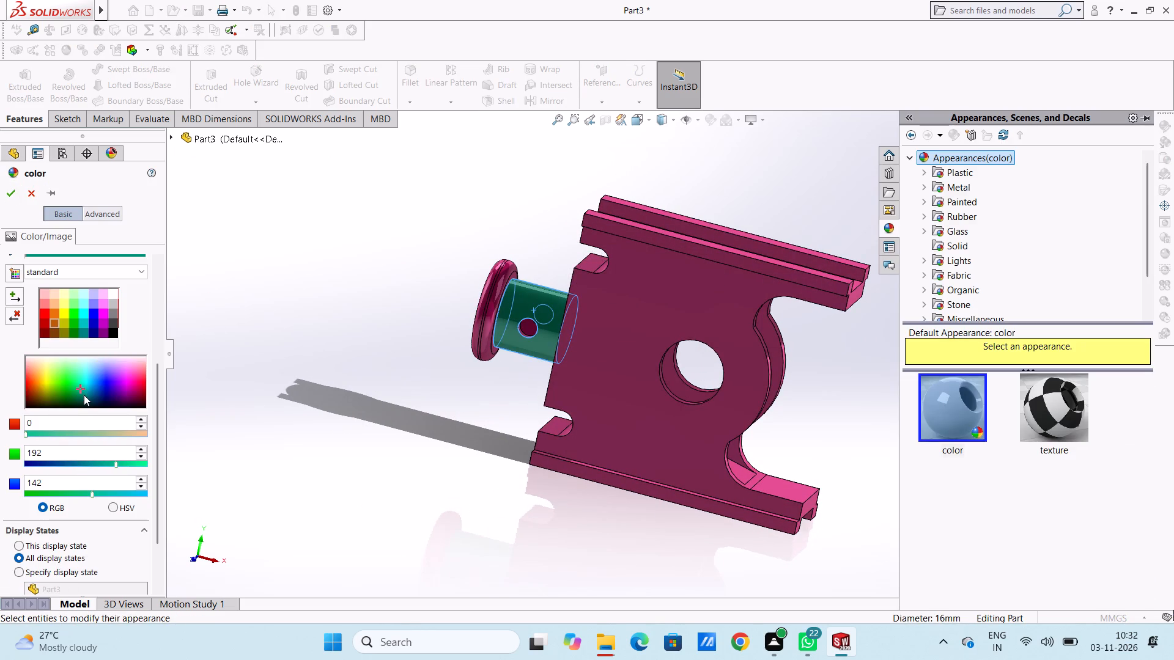
pyautogui.click(84, 395)
pyautogui.click(84, 392)
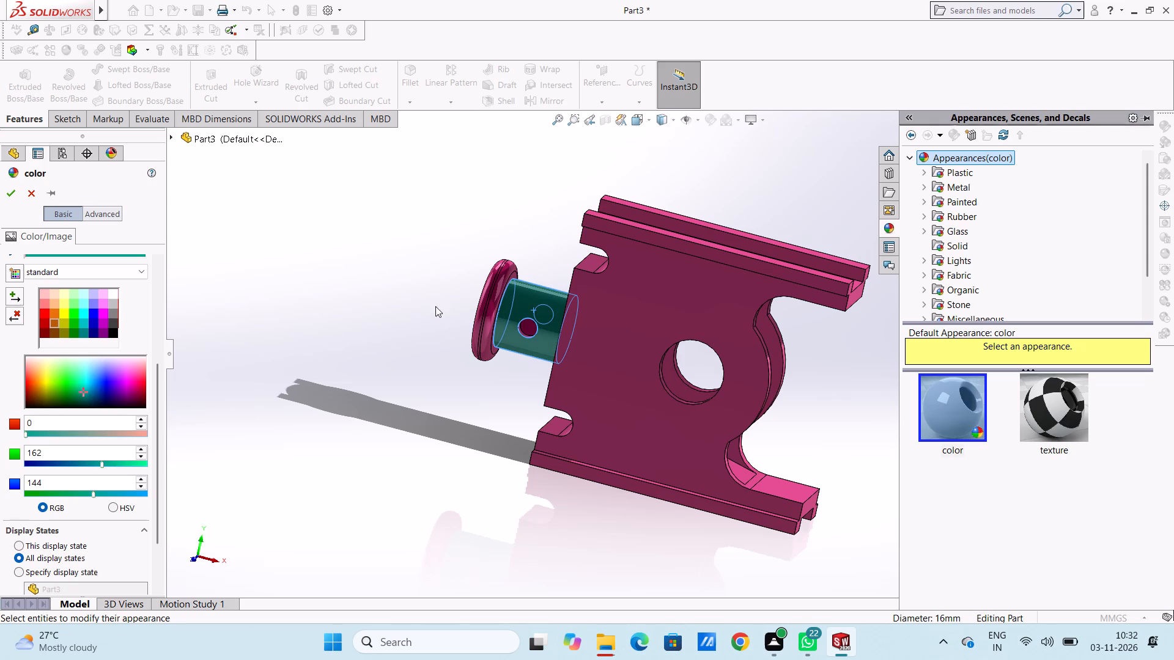
pyautogui.moveTo(517, 276); pyautogui.dragTo(503, 265, button='middle')
pyautogui.scroll(-6, 526, 291)
pyautogui.click(502, 285)
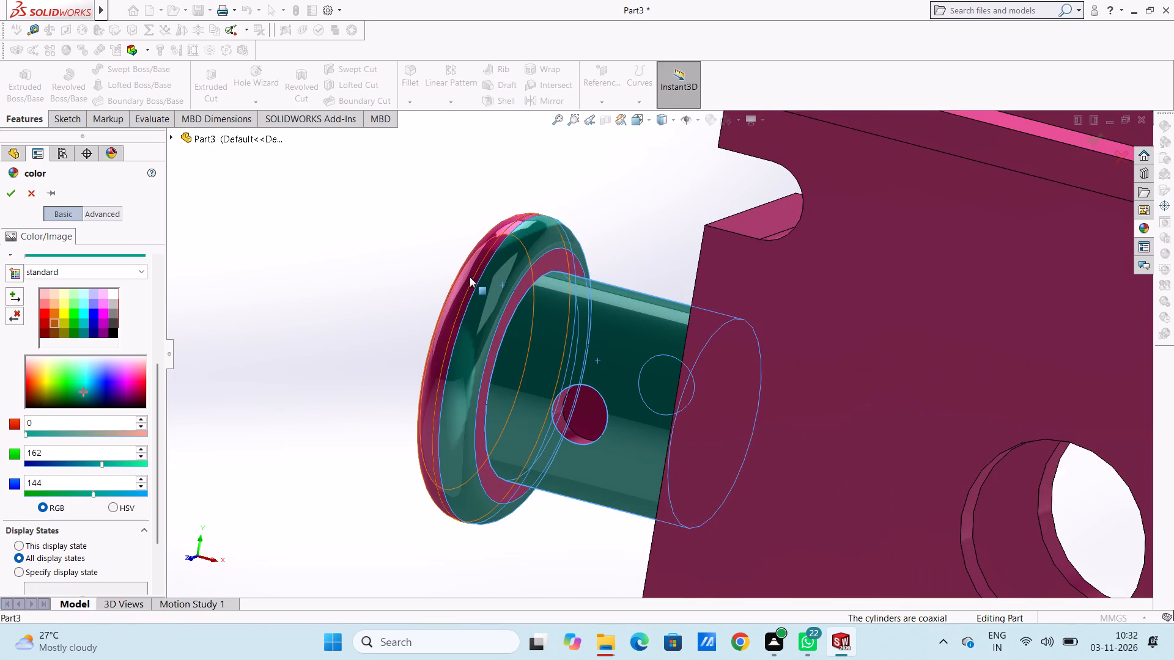
pyautogui.click(465, 274)
pyautogui.scroll(5, 362, 360)
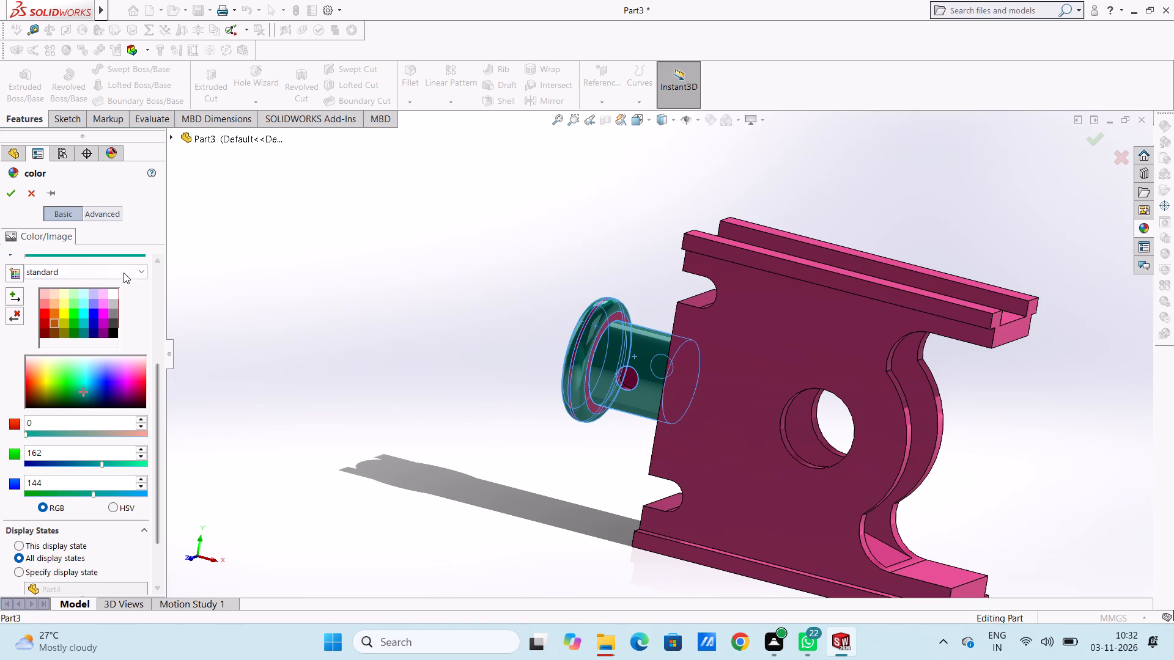
pyautogui.click(13, 195)
# Apply the chromium plate metal appearance to the inner face of the large round hole in the front plate.
pyautogui.scroll(3, 515, 338)
pyautogui.scroll(-5, 799, 341)
pyautogui.scroll(5, 653, 400)
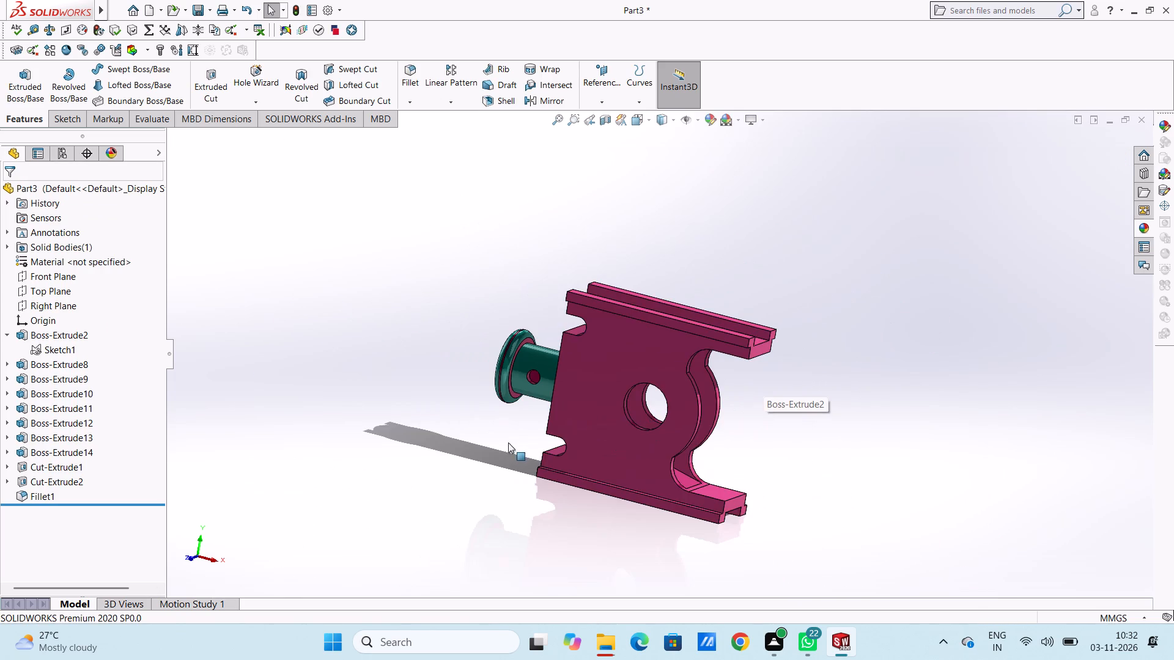
pyautogui.moveTo(507, 443); pyautogui.dragTo(481, 434, button='middle')
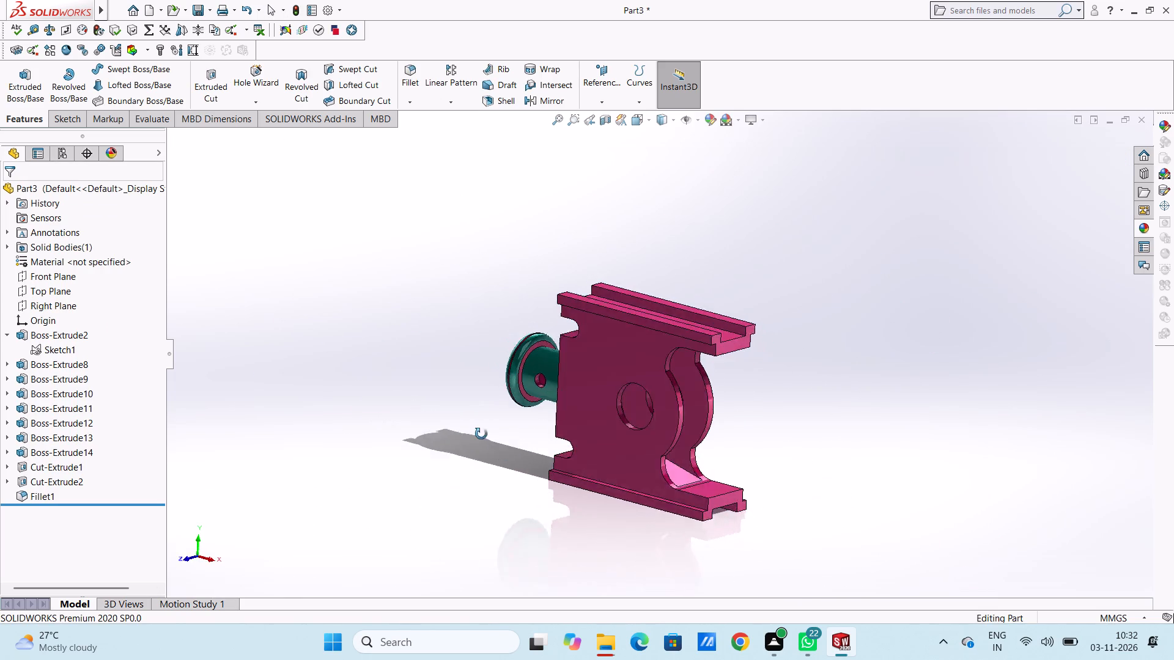
pyautogui.moveTo(481, 434); pyautogui.dragTo(482, 405, button='middle')
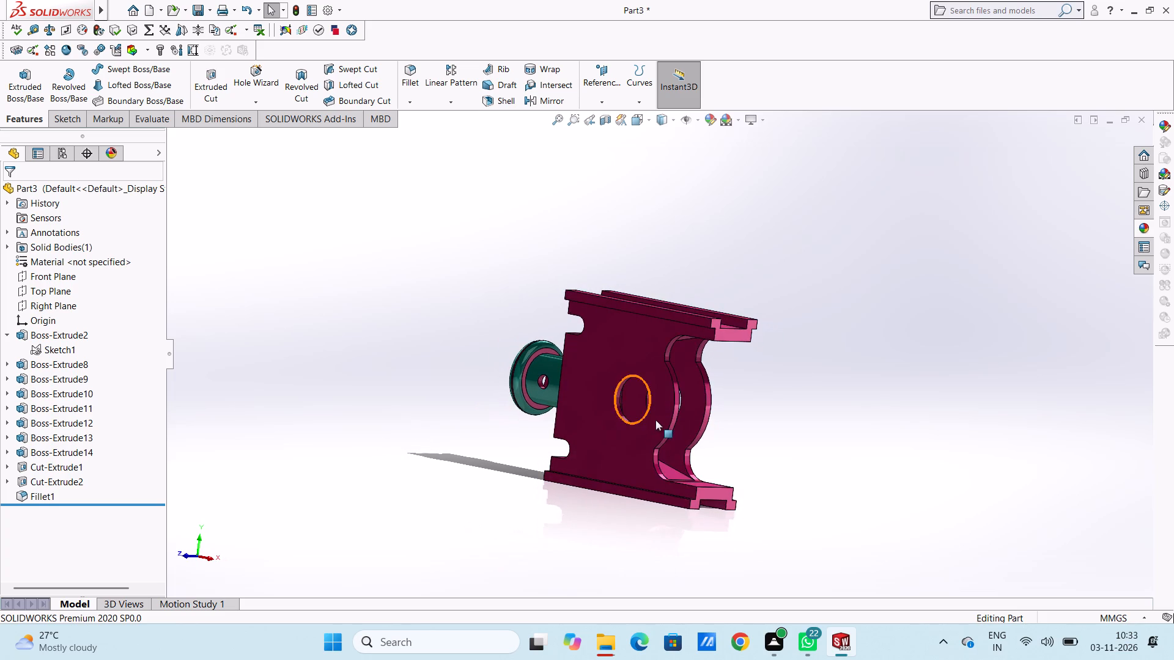
pyautogui.scroll(-3, 653, 420)
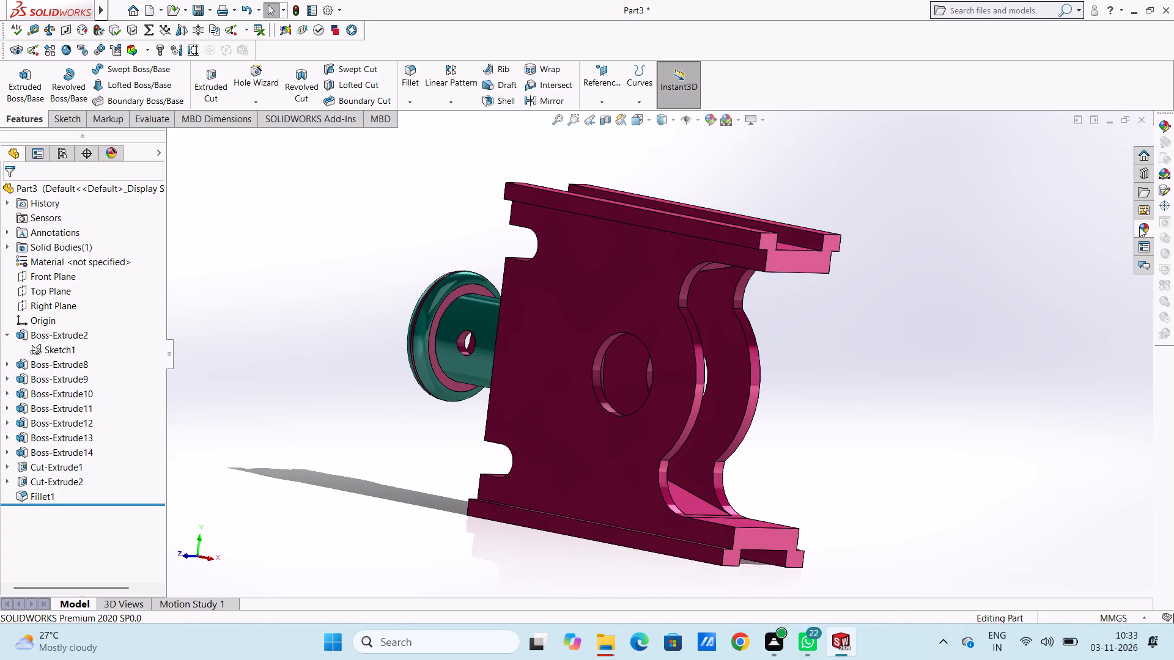
pyautogui.click(1141, 227)
pyautogui.scroll(-5, 621, 353)
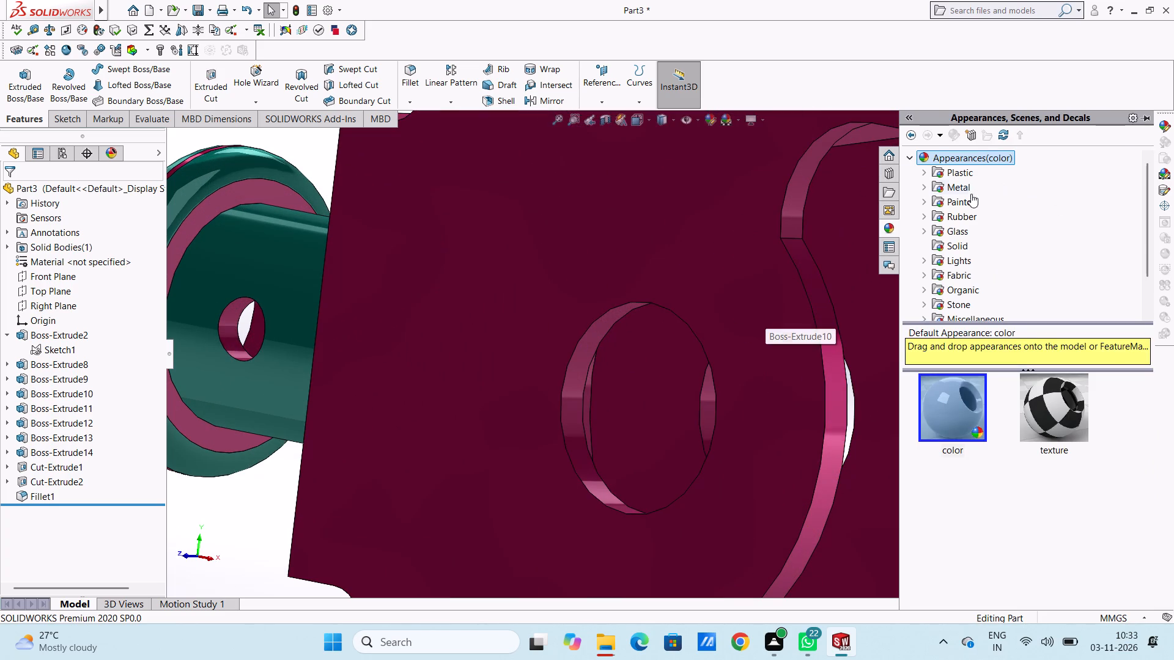
pyautogui.click(956, 193)
pyautogui.scroll(-4, 600, 376)
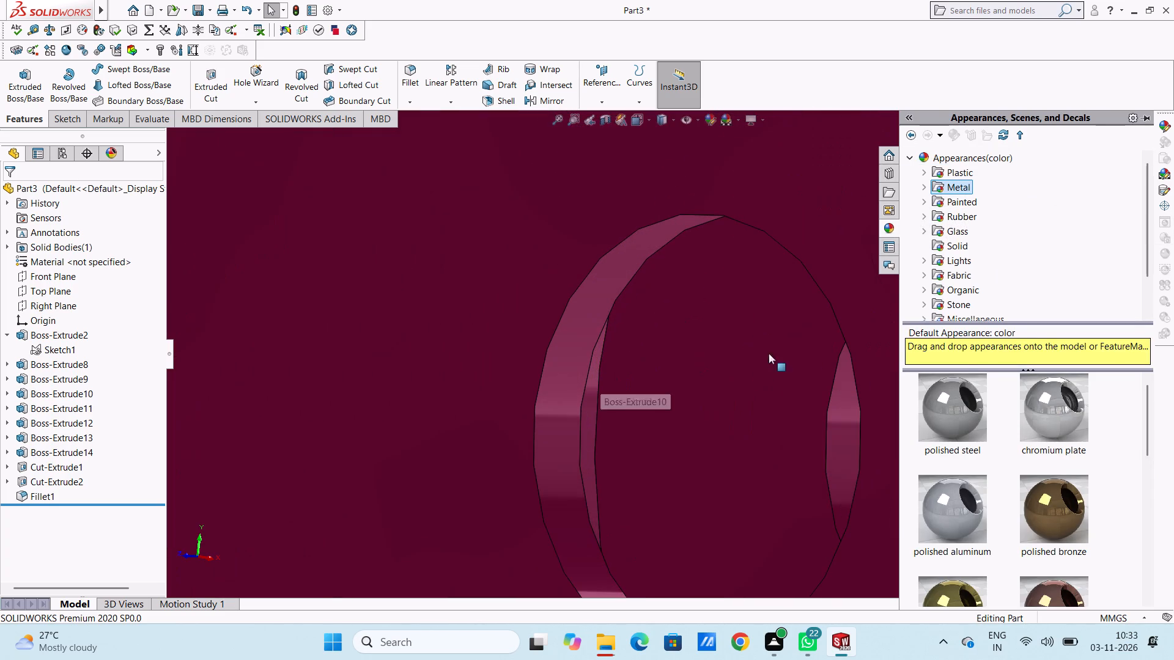
pyautogui.moveTo(1046, 402); pyautogui.dragTo(562, 354)
pyautogui.click(562, 354)
pyautogui.scroll(5, 700, 354)
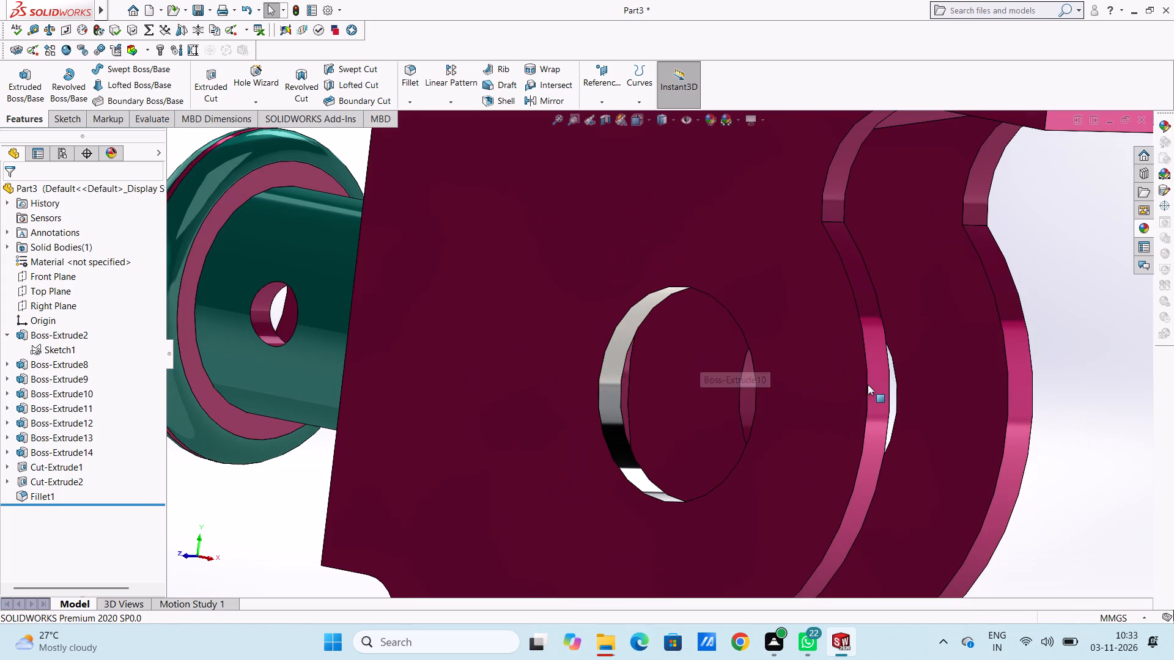
# Apply the chromium plate appearance to the inner face of the matching round hole in the rear plate.
pyautogui.moveTo(868, 384); pyautogui.dragTo(894, 394, button='middle')
pyautogui.scroll(-4, 662, 378)
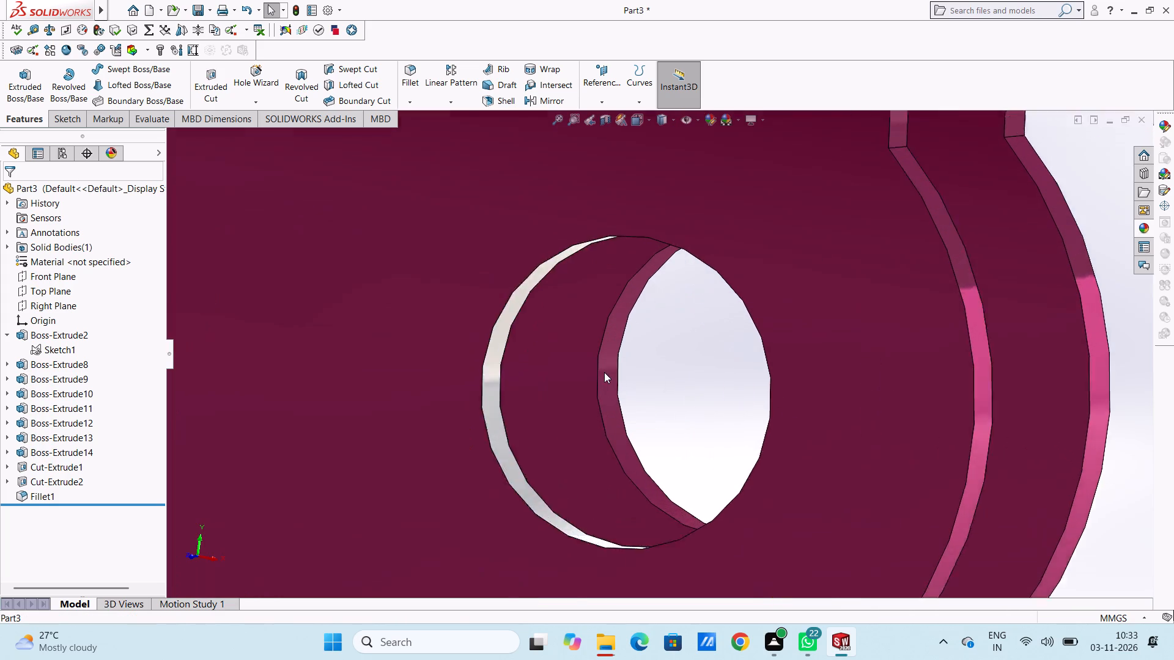
pyautogui.scroll(-2, 604, 372)
pyautogui.click(1139, 228)
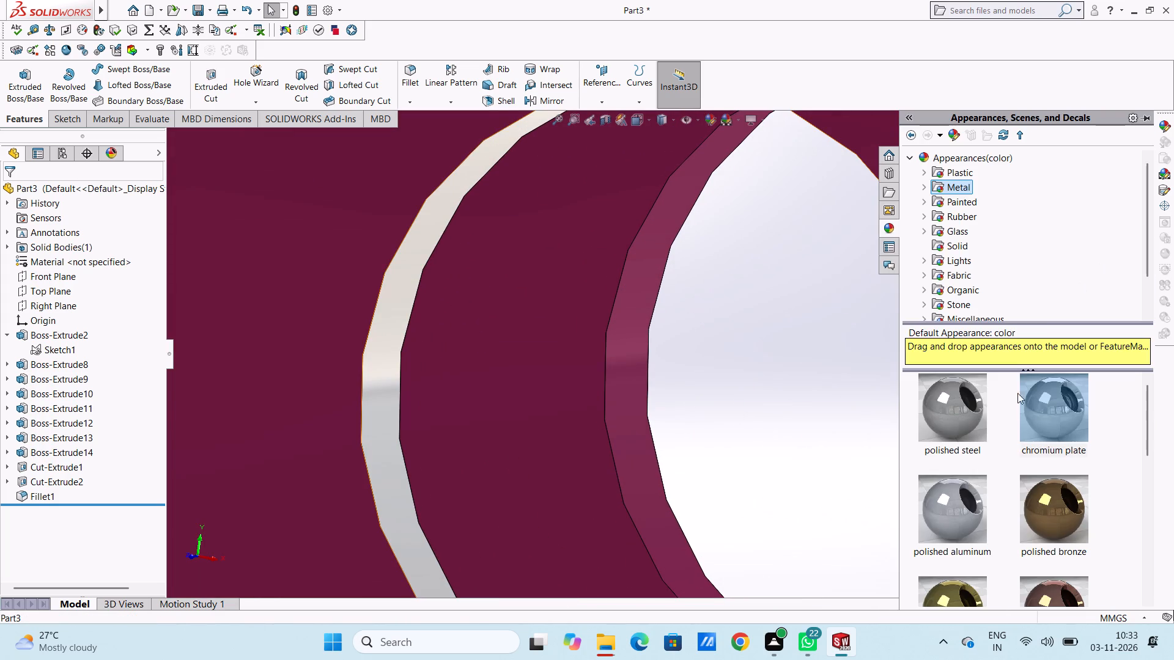
pyautogui.moveTo(1042, 405); pyautogui.dragTo(642, 299)
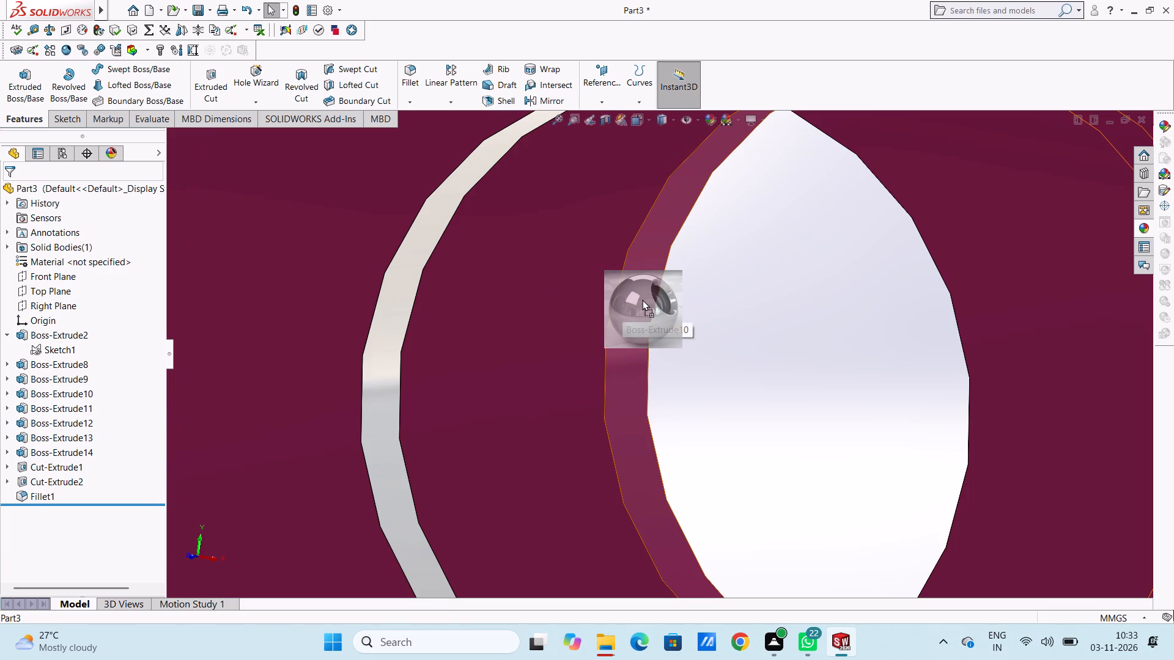
pyautogui.moveTo(642, 299); pyautogui.dragTo(650, 296)
pyautogui.click(650, 295)
pyautogui.scroll(7, 761, 313)
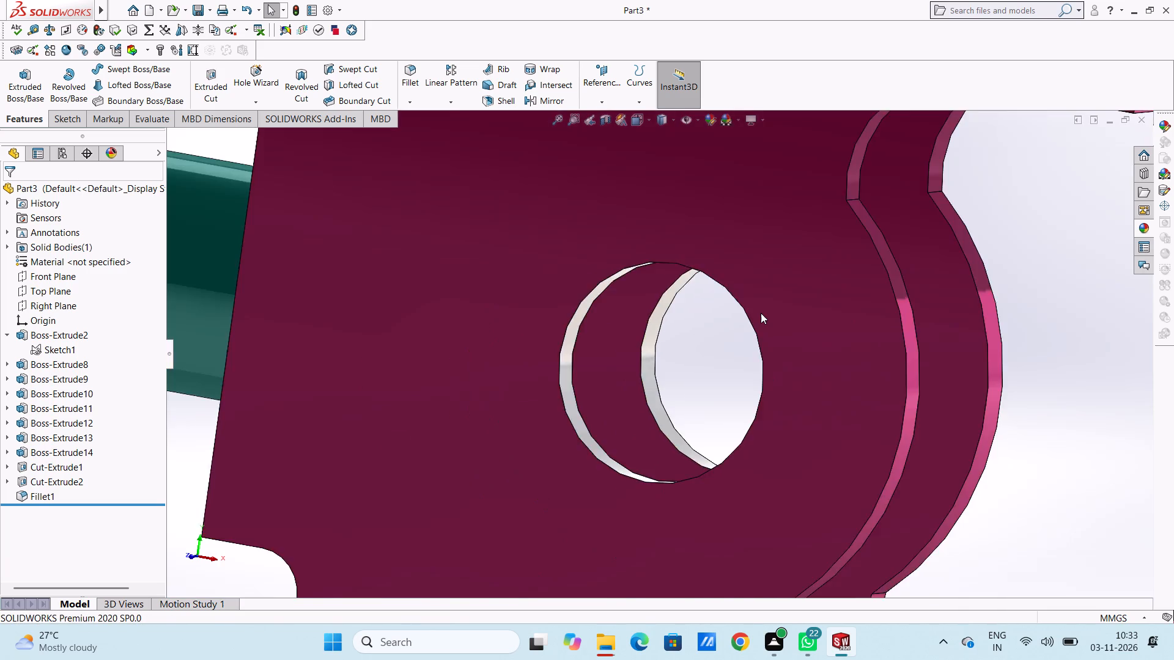
pyautogui.scroll(3, 761, 313)
# Apply the chromium plate appearance to the cut feature of the boss's cross-hole.
pyautogui.moveTo(959, 380); pyautogui.dragTo(912, 365, button='middle')
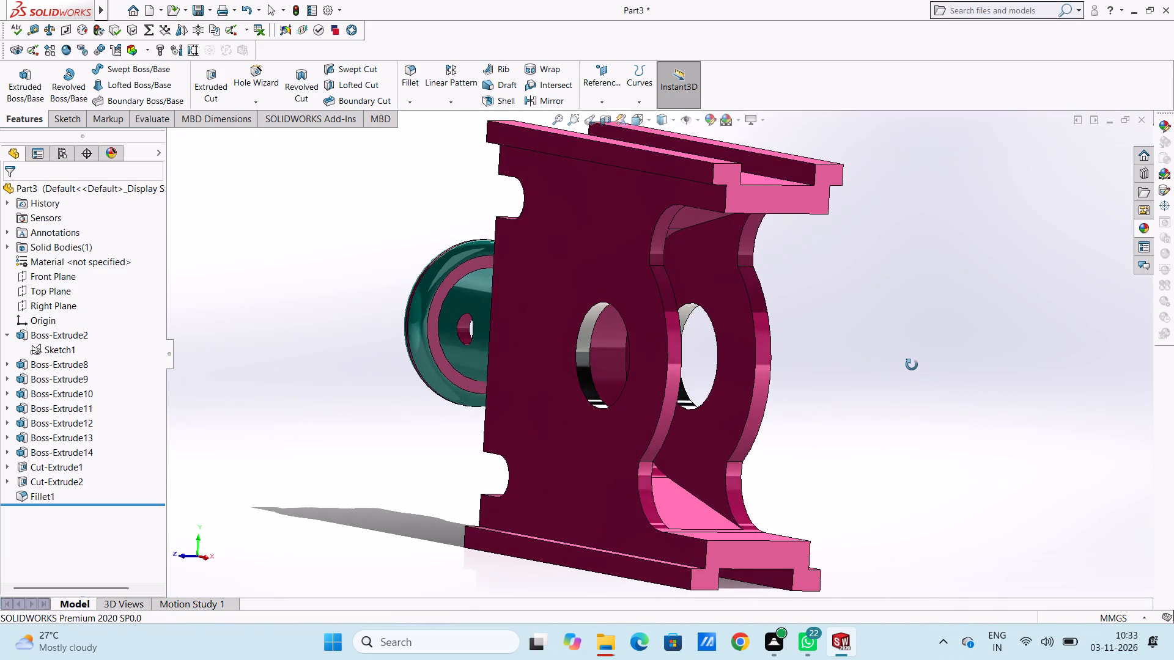
pyautogui.moveTo(912, 365); pyautogui.dragTo(956, 405, button='middle')
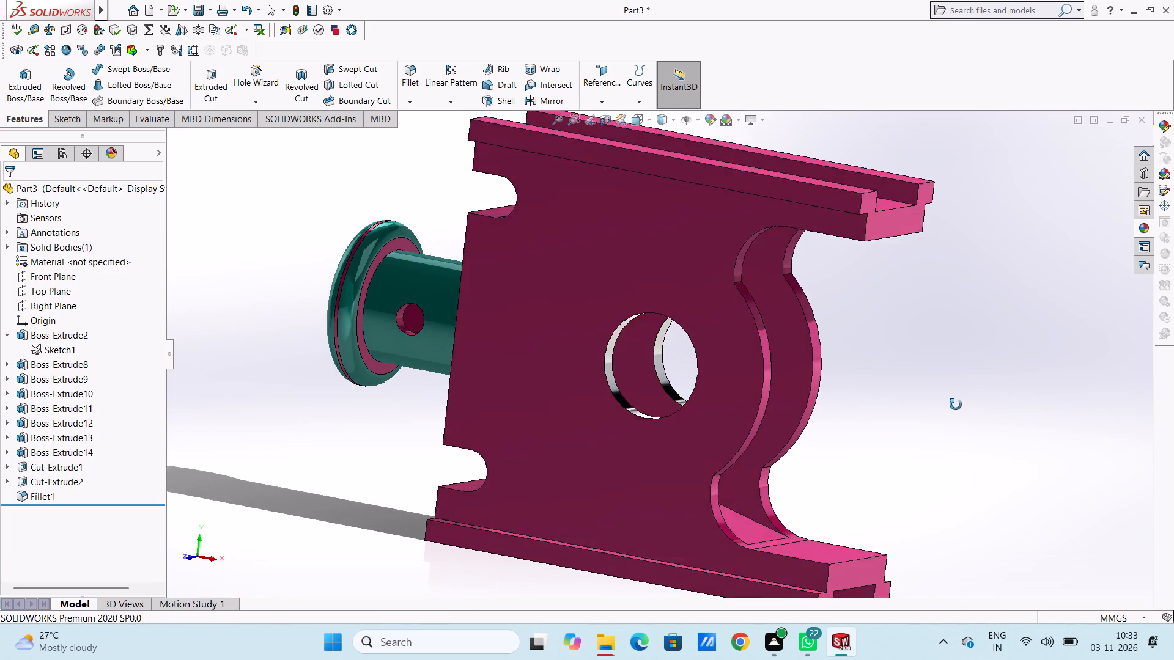
pyautogui.moveTo(956, 405); pyautogui.dragTo(956, 407, button='middle')
pyautogui.scroll(-5, 410, 347)
pyautogui.scroll(-5, 522, 322)
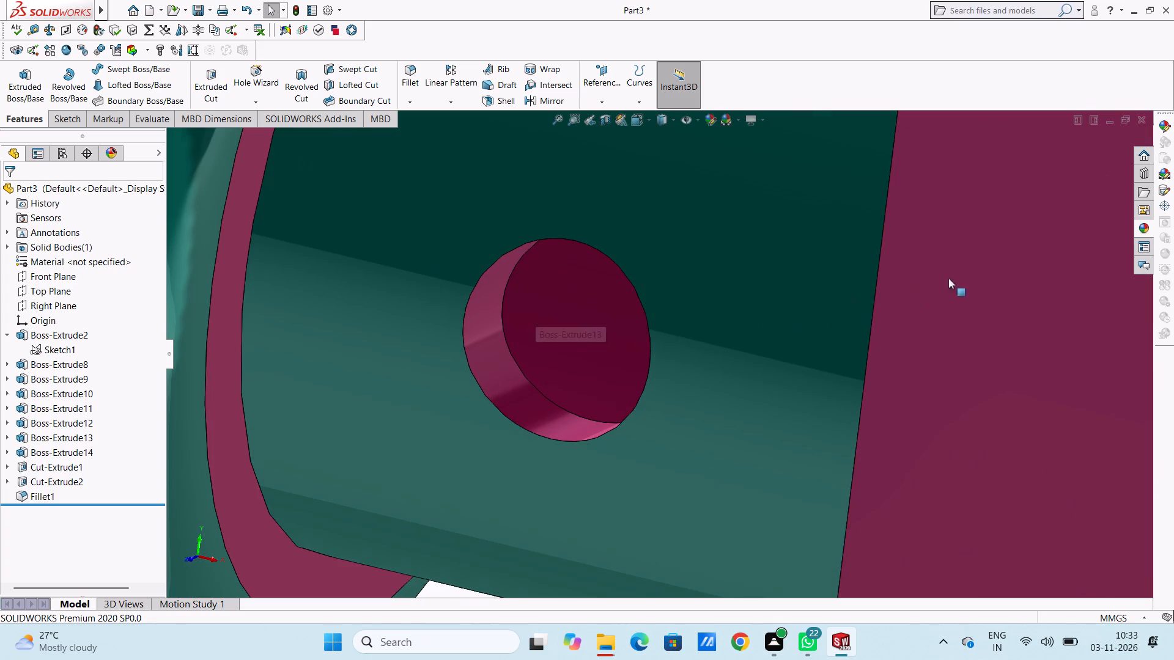
pyautogui.click(1140, 229)
pyautogui.moveTo(1049, 408); pyautogui.dragTo(536, 320)
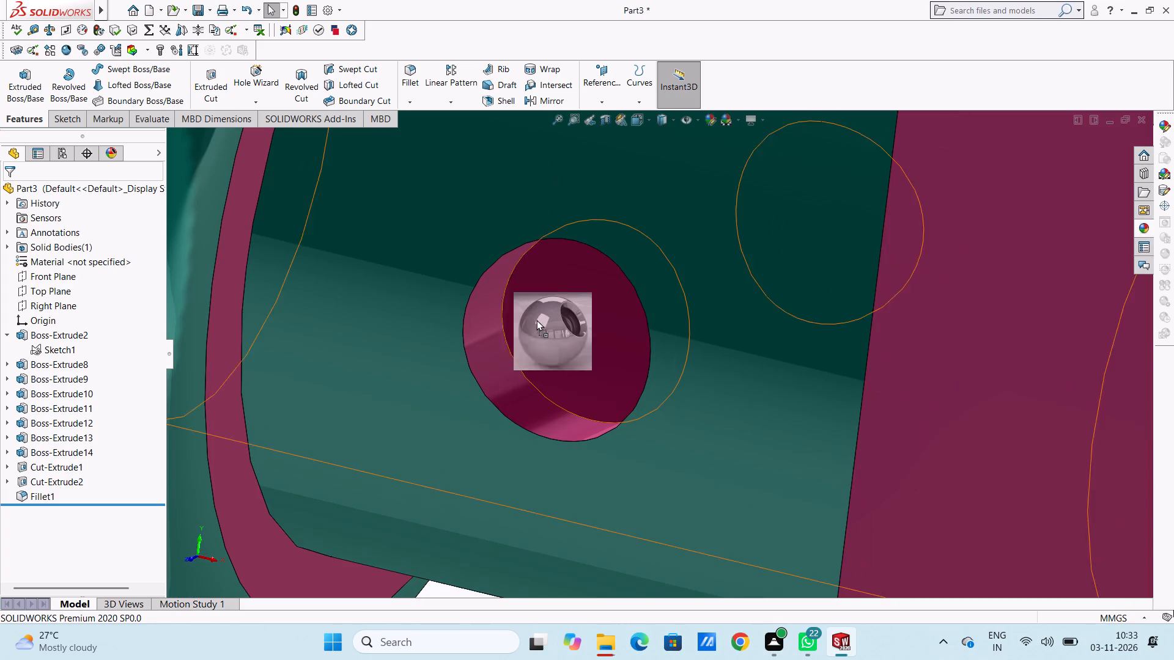
pyautogui.moveTo(536, 320); pyautogui.dragTo(492, 325)
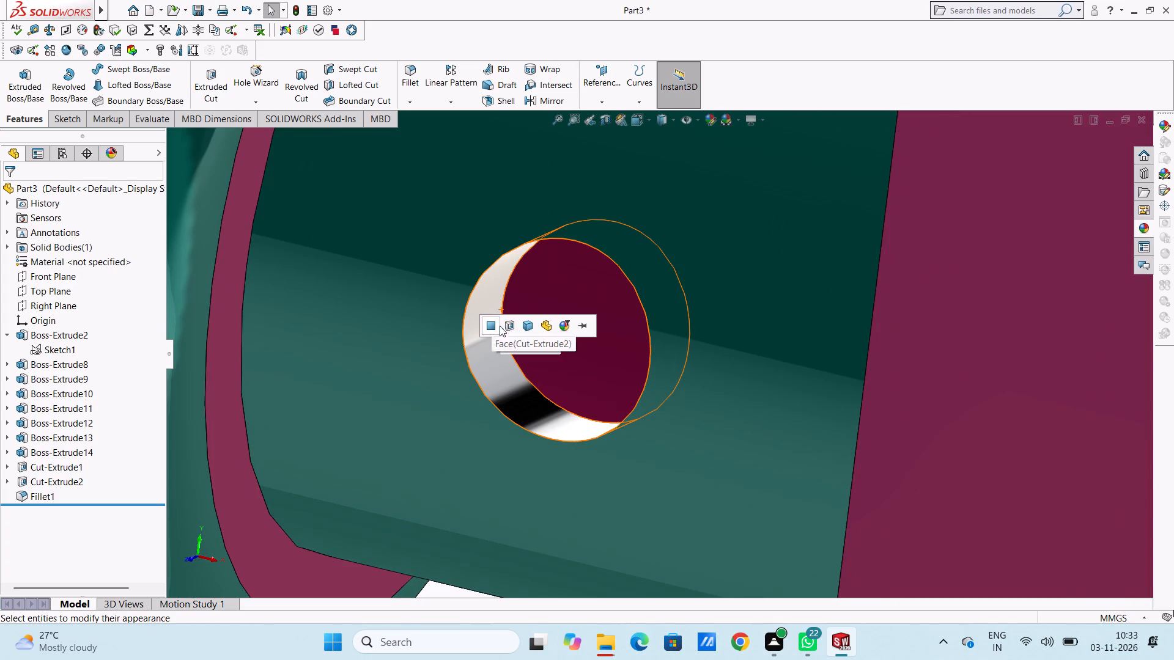
pyautogui.click(509, 325)
pyautogui.scroll(2, 582, 300)
# Apply the chromium plate appearance to the cut feature of the boss's central bore.
pyautogui.moveTo(588, 301); pyautogui.dragTo(599, 287, button='middle')
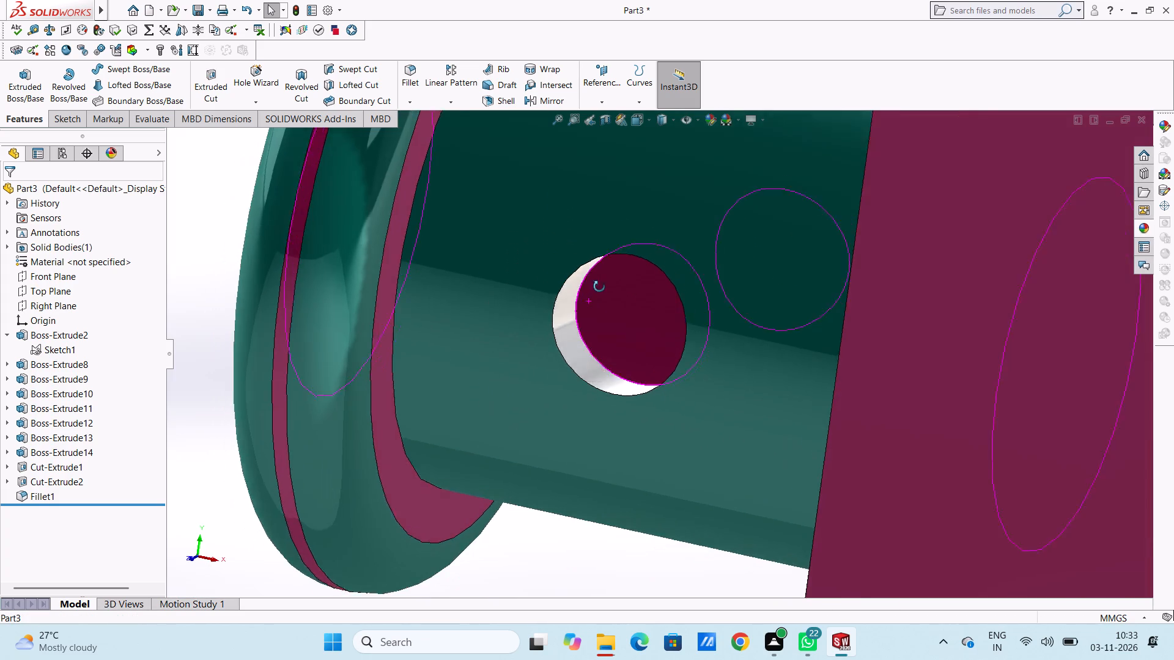
pyautogui.moveTo(599, 287); pyautogui.dragTo(650, 297, button='middle')
pyautogui.scroll(5, 446, 286)
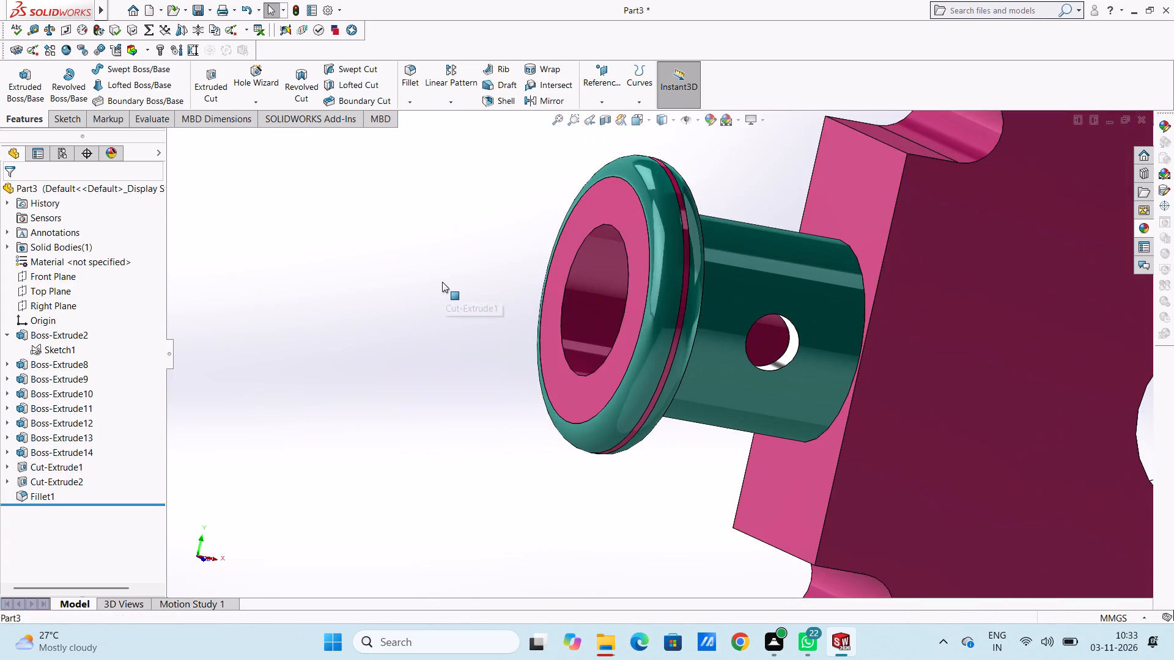
pyautogui.moveTo(452, 279); pyautogui.dragTo(496, 328, button='middle')
pyautogui.scroll(-3, 619, 248)
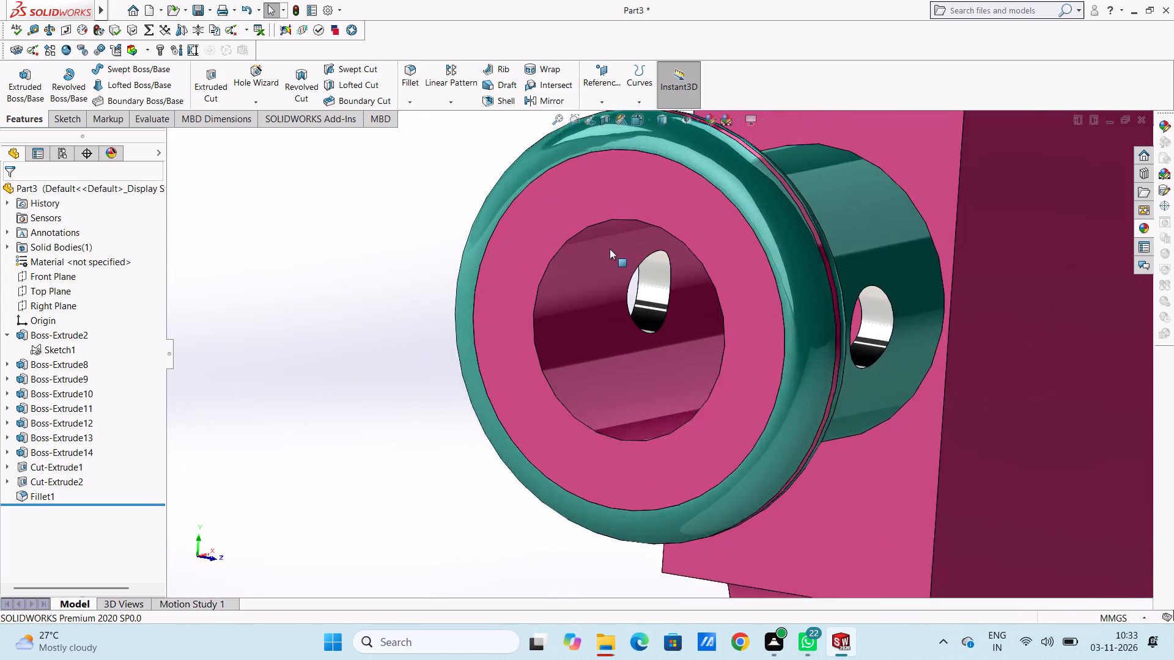
pyautogui.scroll(-1, 610, 249)
pyautogui.click(1135, 229)
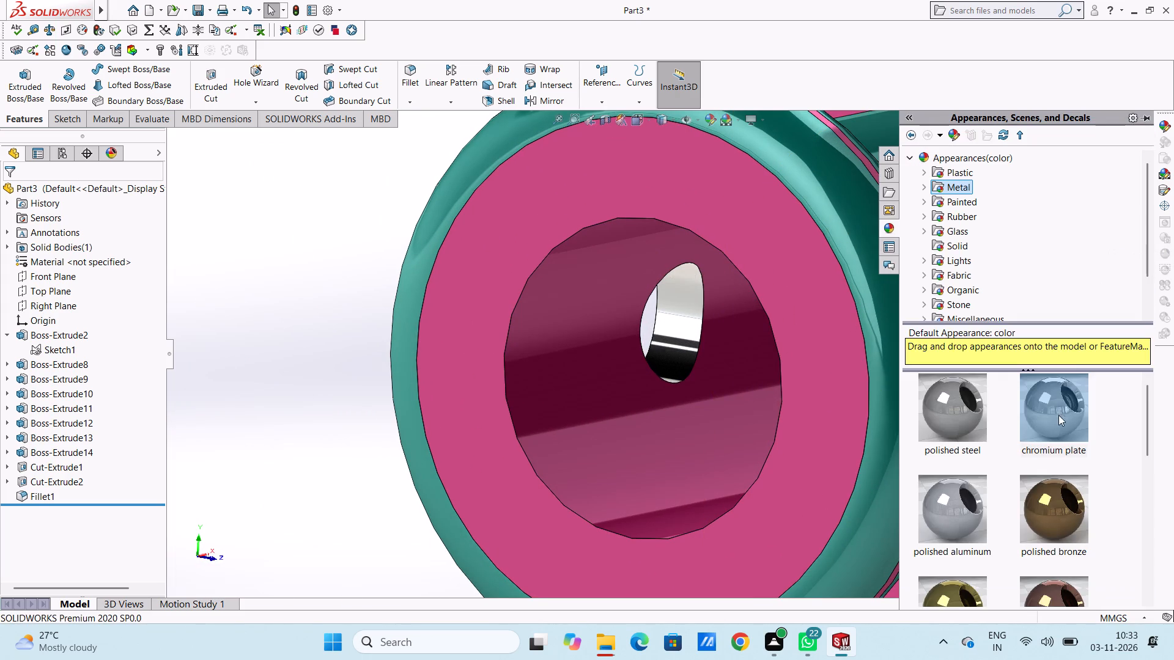
pyautogui.moveTo(1056, 413); pyautogui.dragTo(566, 356)
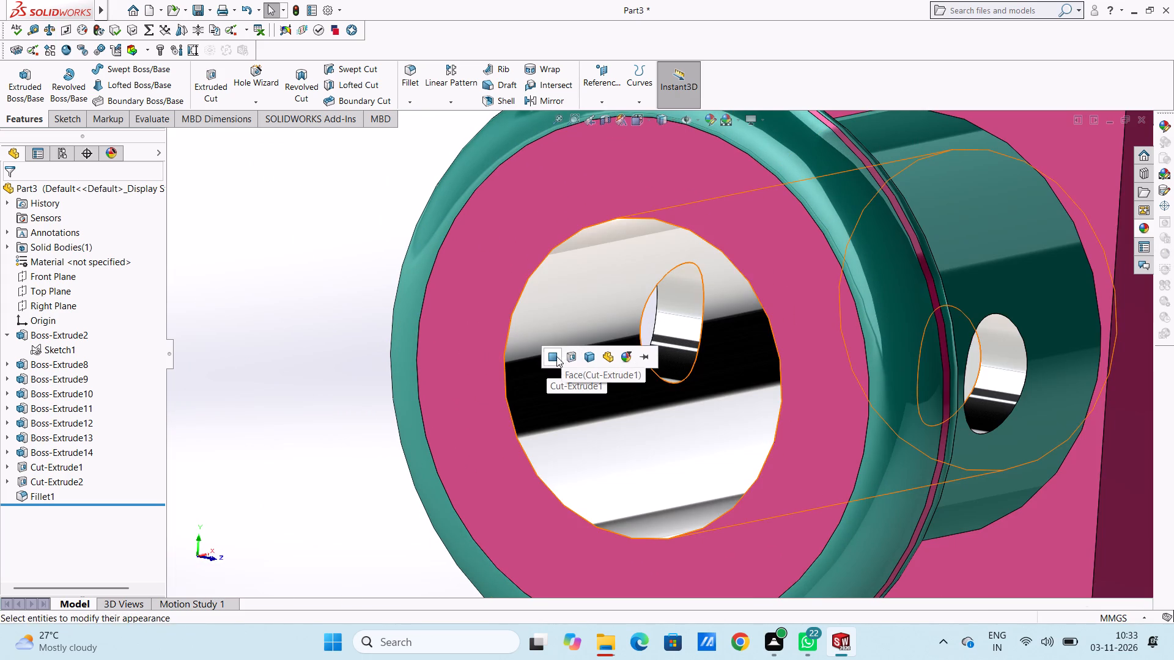
pyautogui.click(572, 355)
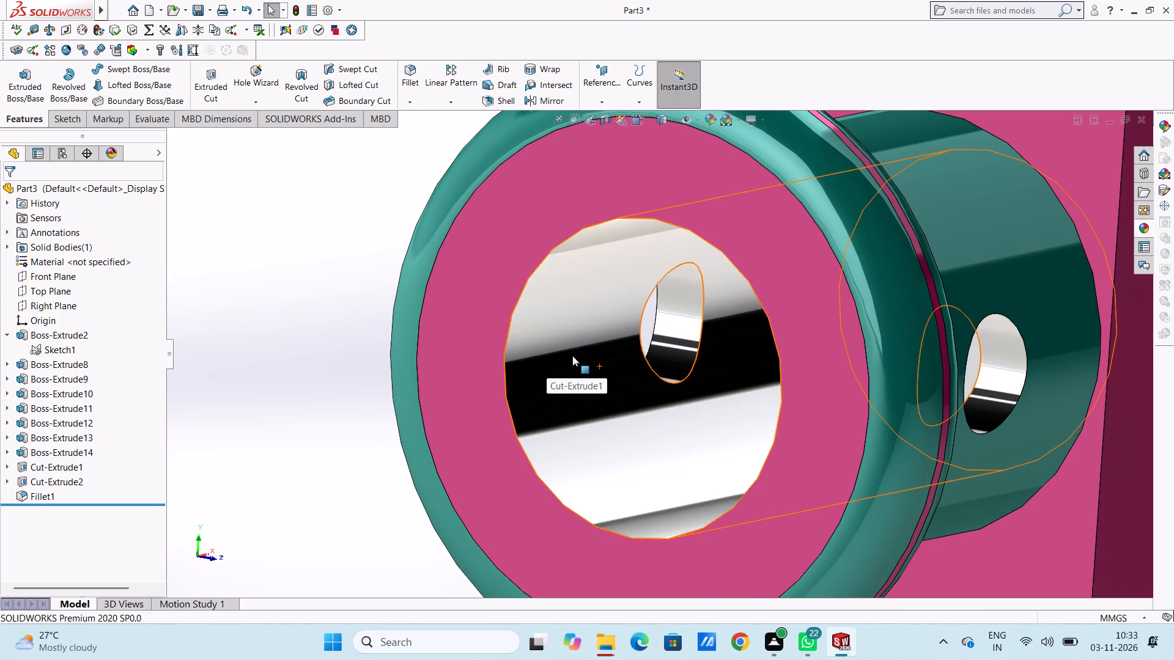
pyautogui.scroll(6, 572, 356)
pyautogui.moveTo(532, 391); pyautogui.dragTo(451, 353, button='middle')
pyautogui.scroll(3, 484, 369)
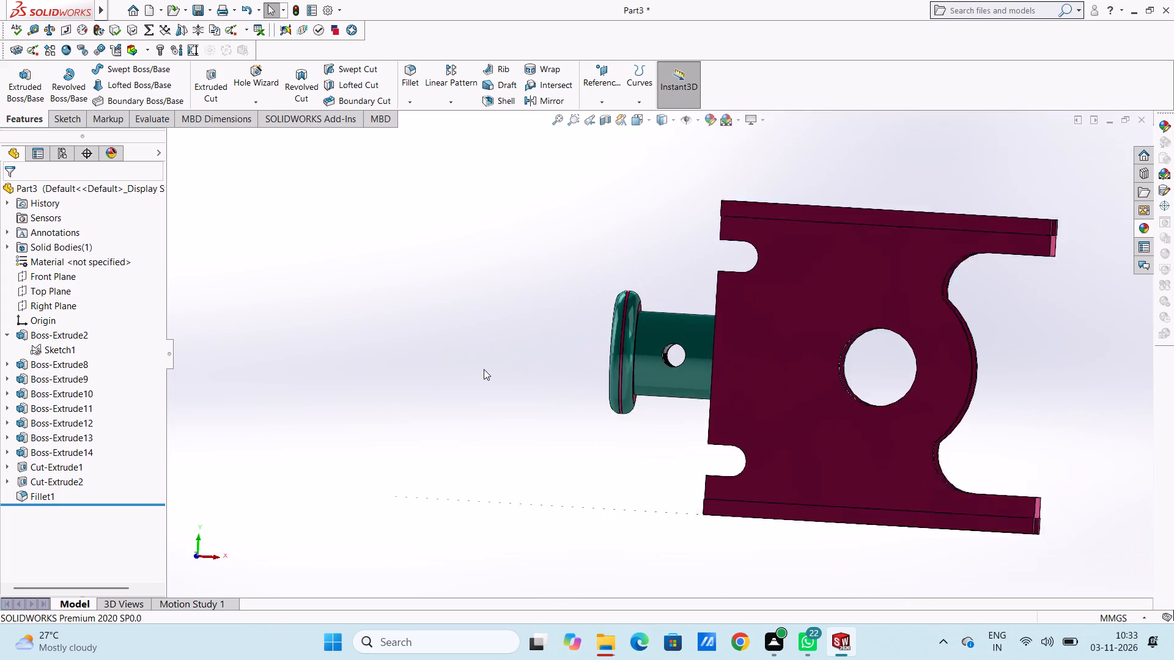
# Apply the chromium plate appearance to the curved inner wall face of the web between the two plates.
pyautogui.scroll(2, 484, 369)
pyautogui.moveTo(677, 380); pyautogui.dragTo(602, 377, button='middle')
pyautogui.scroll(-5, 816, 323)
pyautogui.moveTo(759, 350); pyautogui.dragTo(765, 358, button='middle')
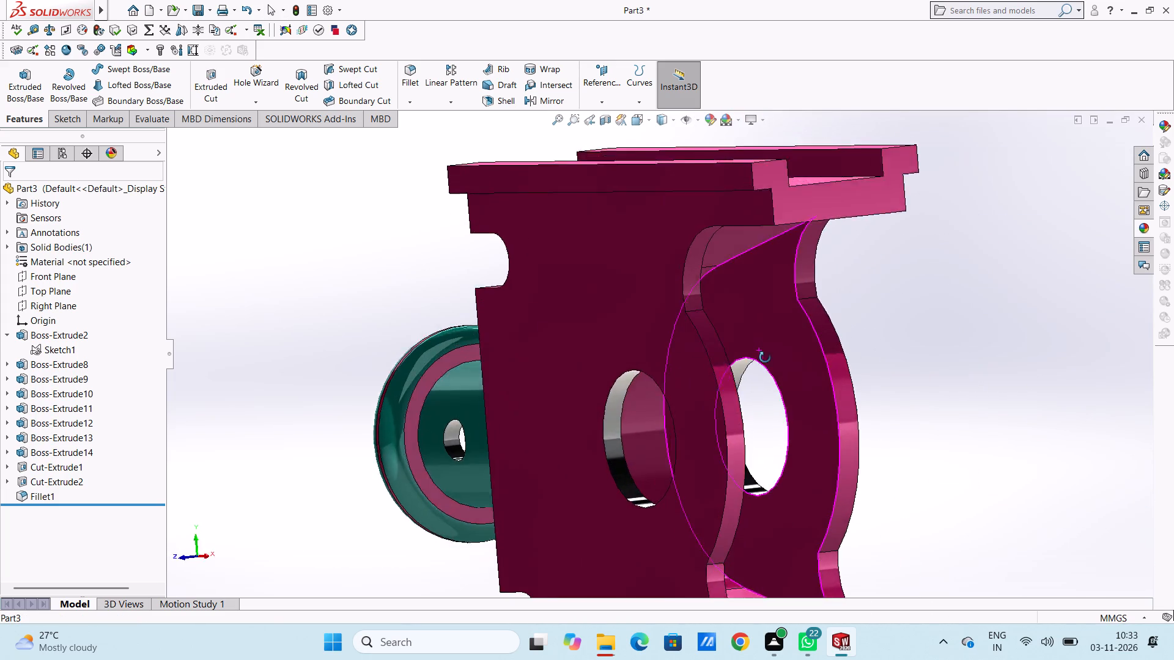
pyautogui.moveTo(765, 358); pyautogui.dragTo(750, 350, button='middle')
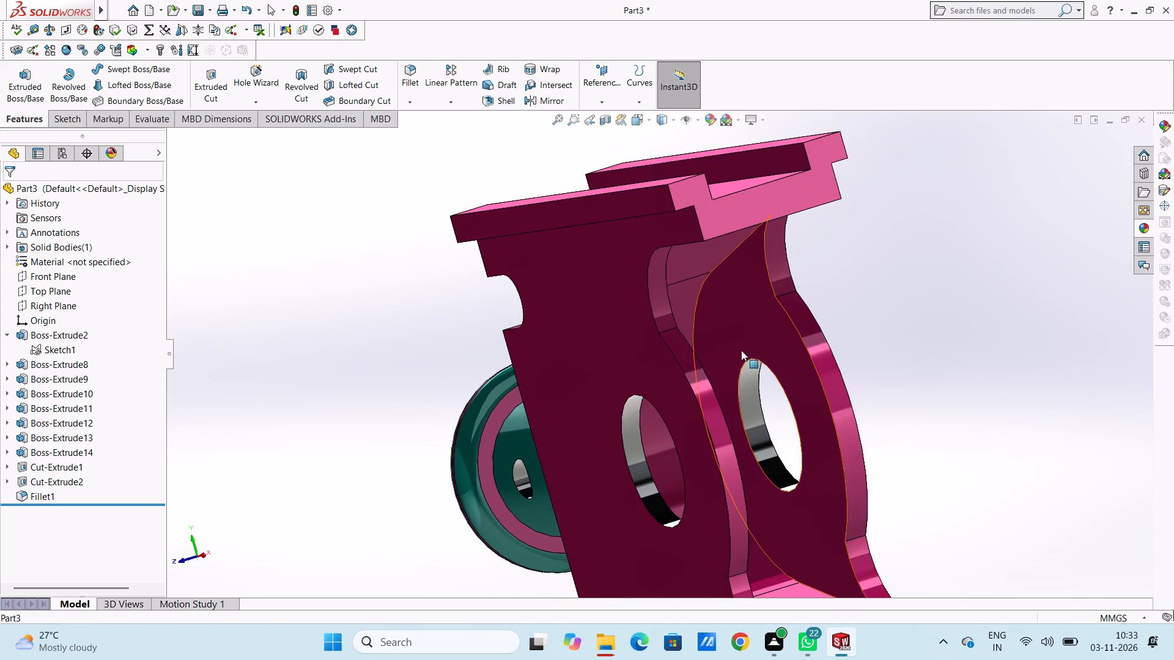
pyautogui.scroll(-4, 688, 339)
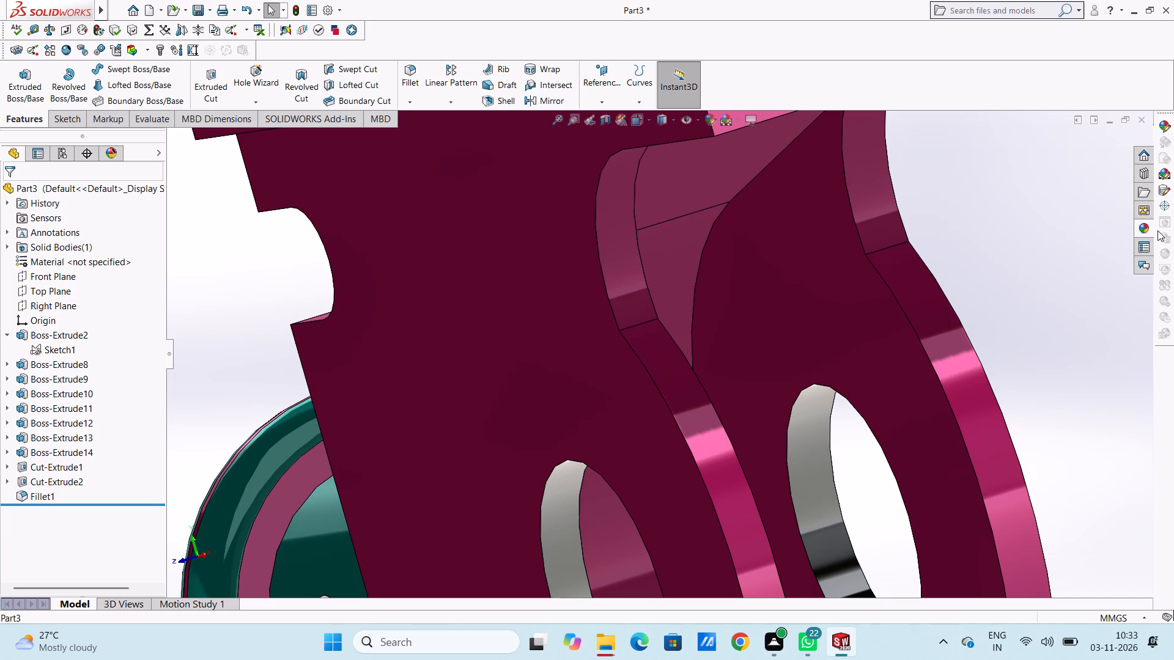
pyautogui.click(1143, 228)
pyautogui.moveTo(1067, 400); pyautogui.dragTo(689, 267)
pyautogui.click(673, 268)
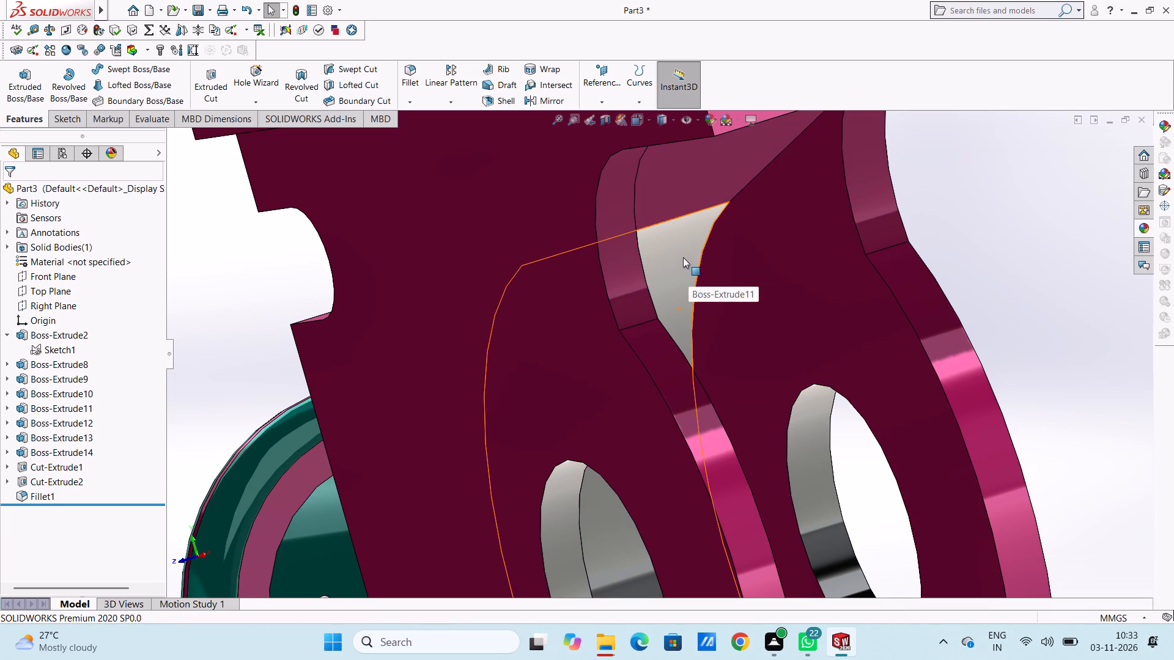
# Apply the chromium plate appearance to the upper sloped face of the web between the plates, beneath the top flange.
pyautogui.scroll(4, 683, 257)
pyautogui.scroll(-5, 678, 245)
pyautogui.moveTo(701, 259); pyautogui.dragTo(700, 219, button='middle')
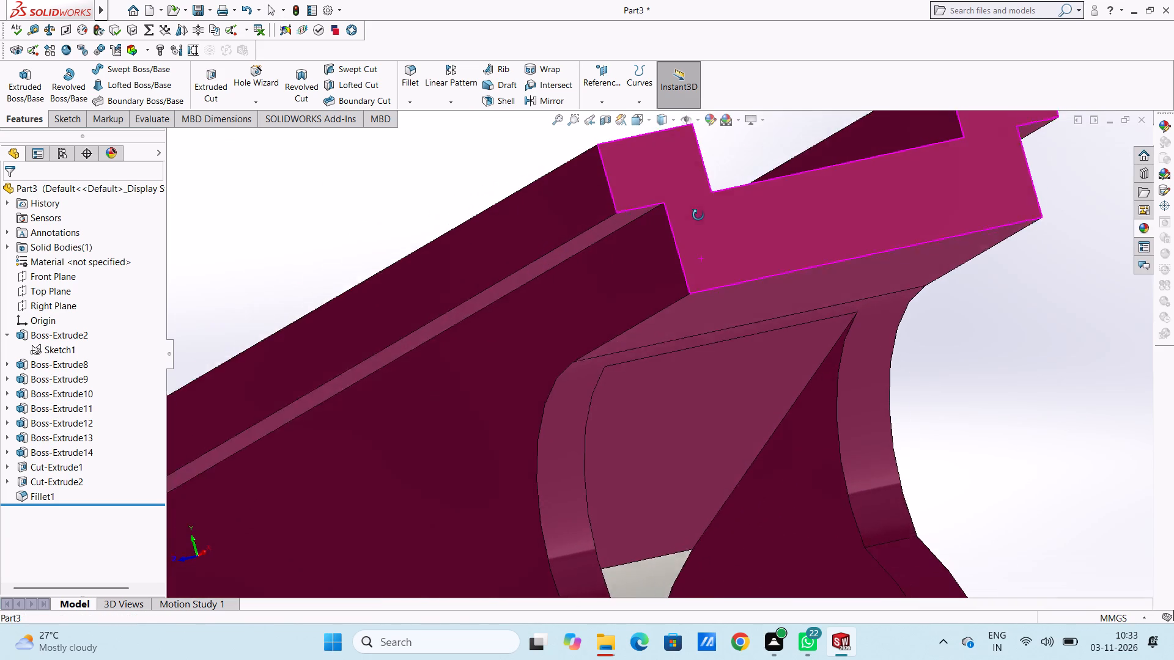
pyautogui.click(1142, 229)
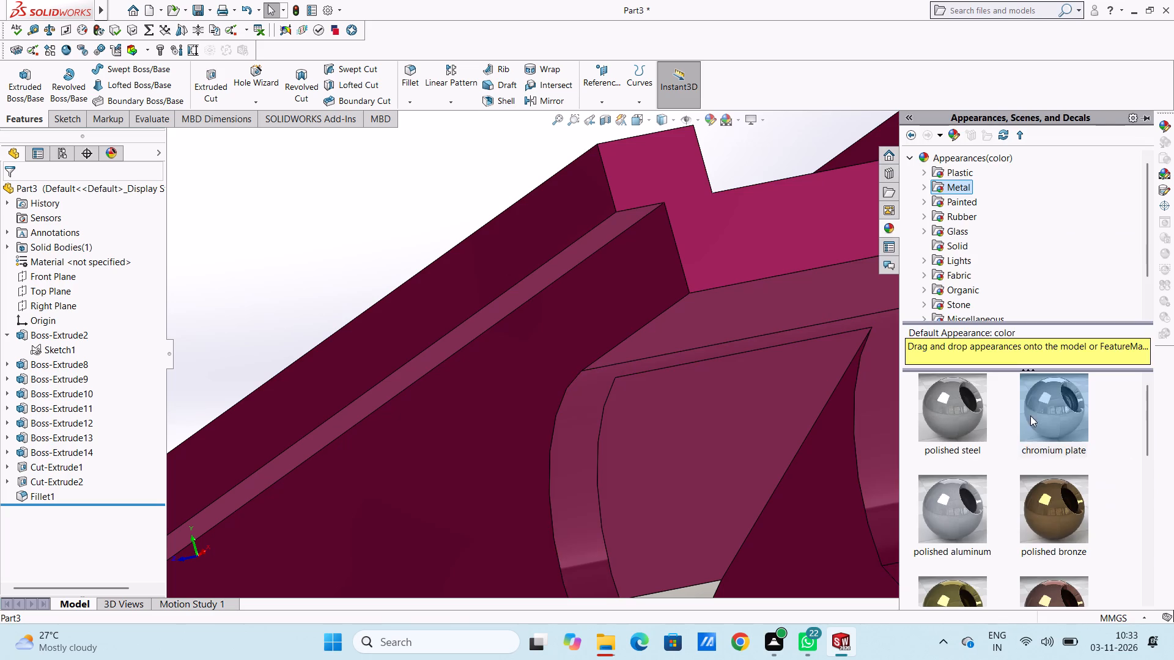
pyautogui.moveTo(1044, 409); pyautogui.dragTo(767, 417)
pyautogui.click(763, 417)
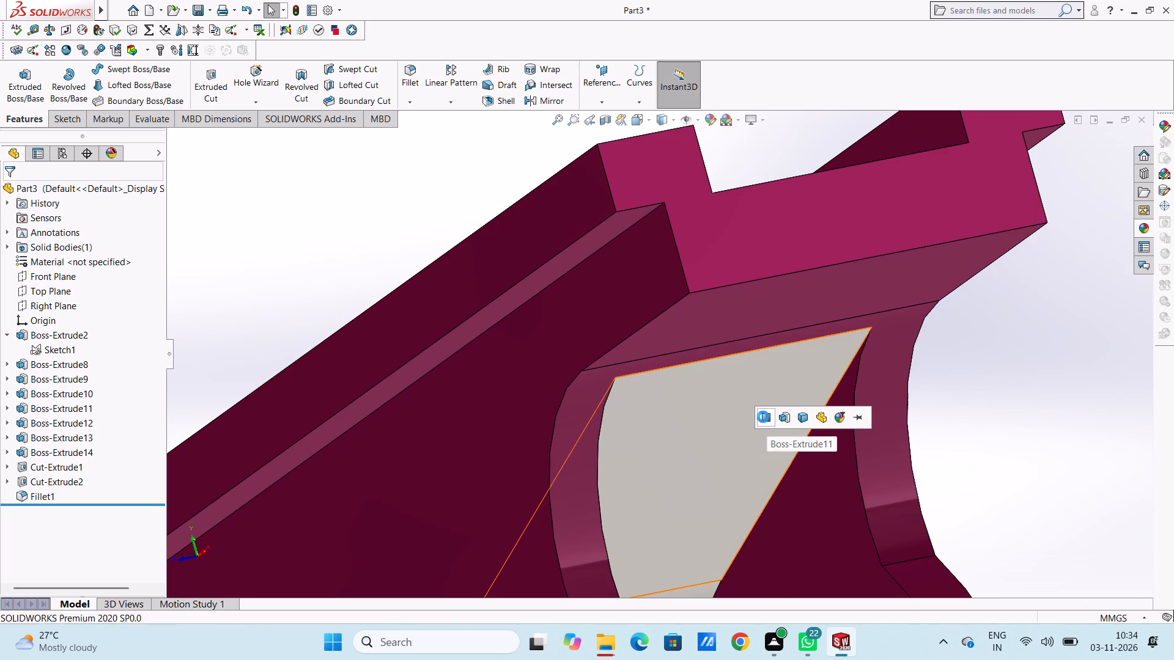
# Apply the chromium plate appearance to the lower sloped face of the web between the plates, above the bottom flange.
pyautogui.scroll(11, 754, 424)
pyautogui.moveTo(710, 466); pyautogui.dragTo(720, 540, button='middle')
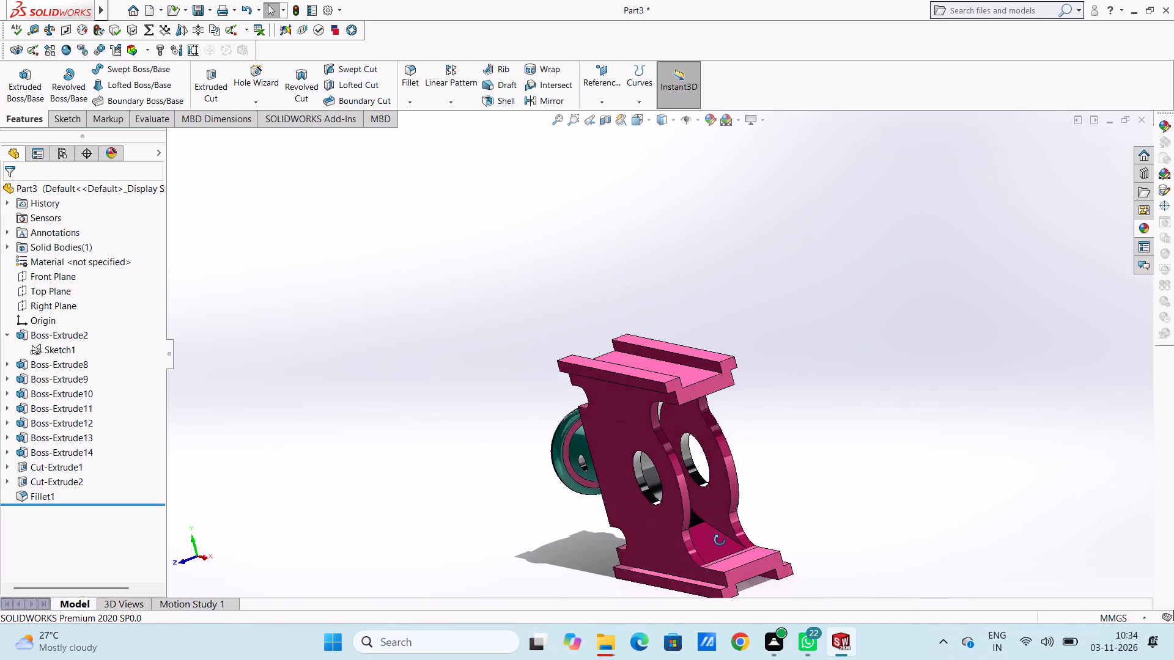
pyautogui.moveTo(720, 540); pyautogui.dragTo(721, 546, button='middle')
pyautogui.scroll(-6, 720, 549)
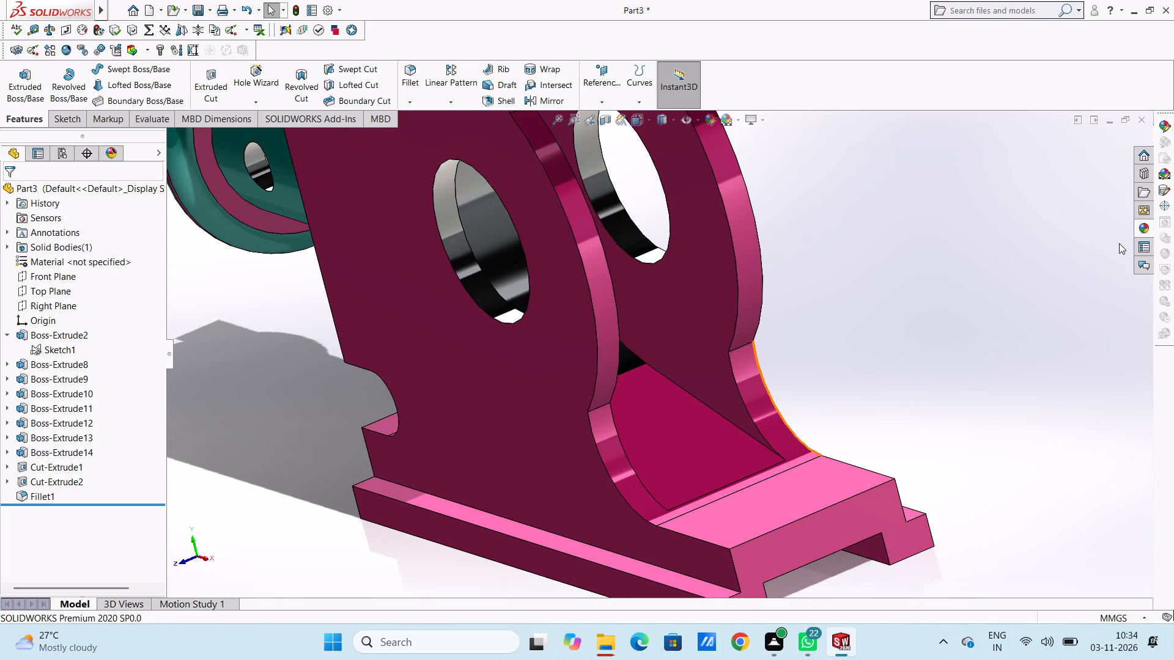
pyautogui.click(1143, 227)
pyautogui.moveTo(1047, 404); pyautogui.dragTo(690, 417)
pyautogui.click(689, 417)
# Apply the chromium plate appearance to the inner face of the rear plate, around its large round hole.
pyautogui.scroll(5, 863, 335)
pyautogui.moveTo(860, 337); pyautogui.dragTo(884, 312, button='middle')
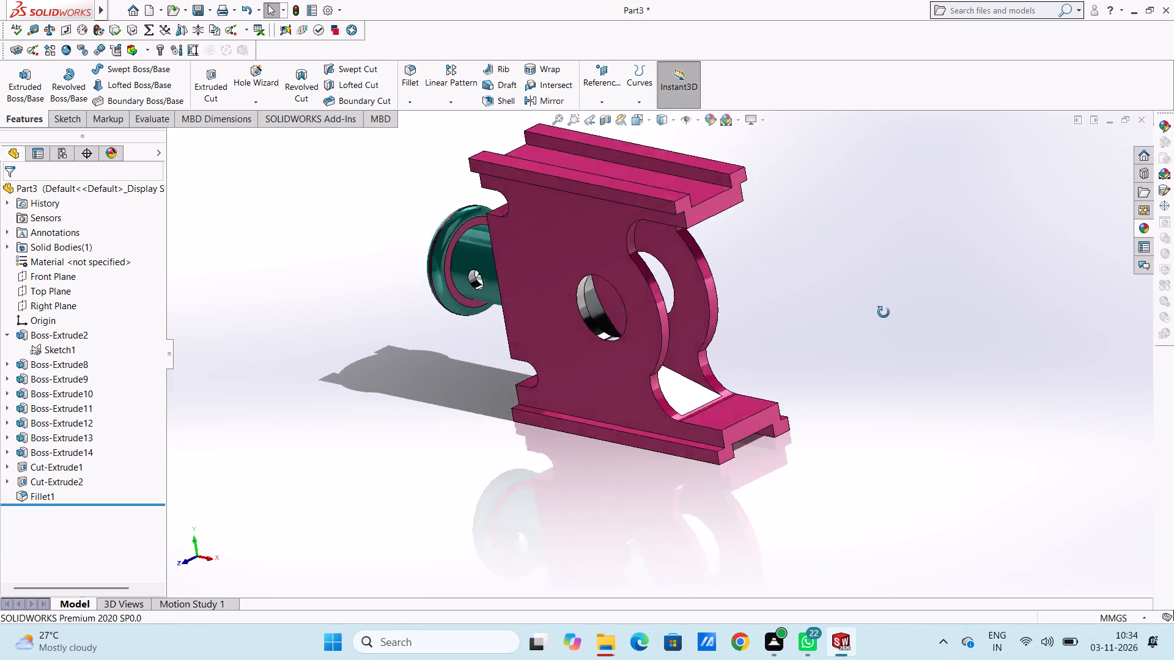
pyautogui.moveTo(884, 312); pyautogui.dragTo(866, 286, button='middle')
pyautogui.scroll(-5, 646, 231)
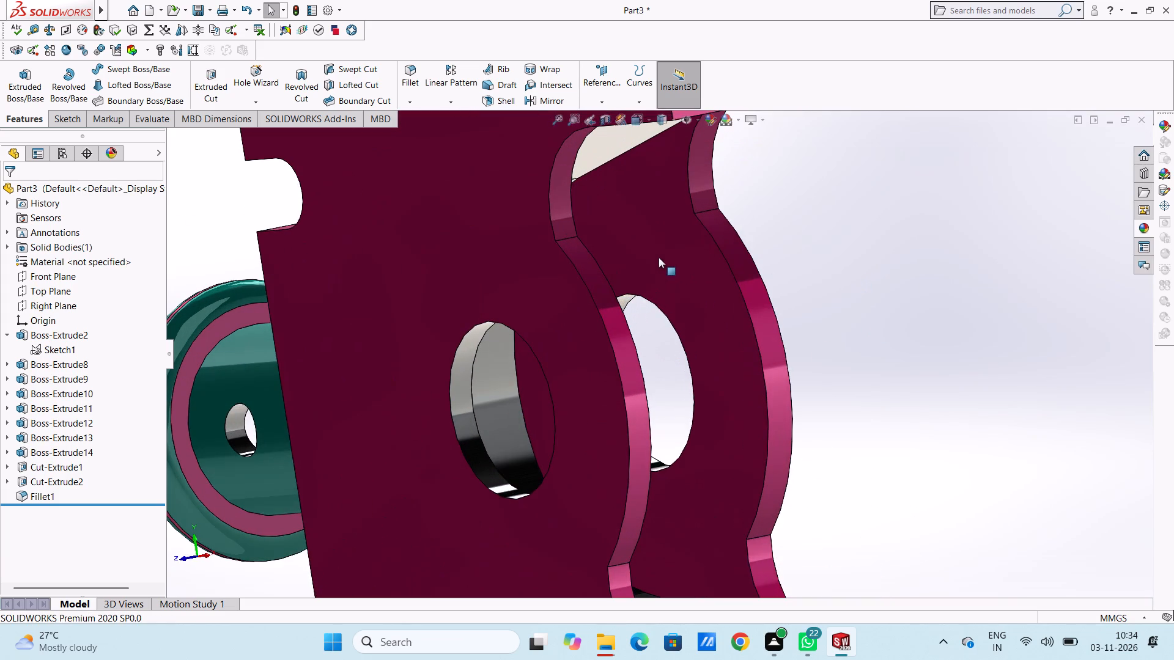
pyautogui.click(1140, 228)
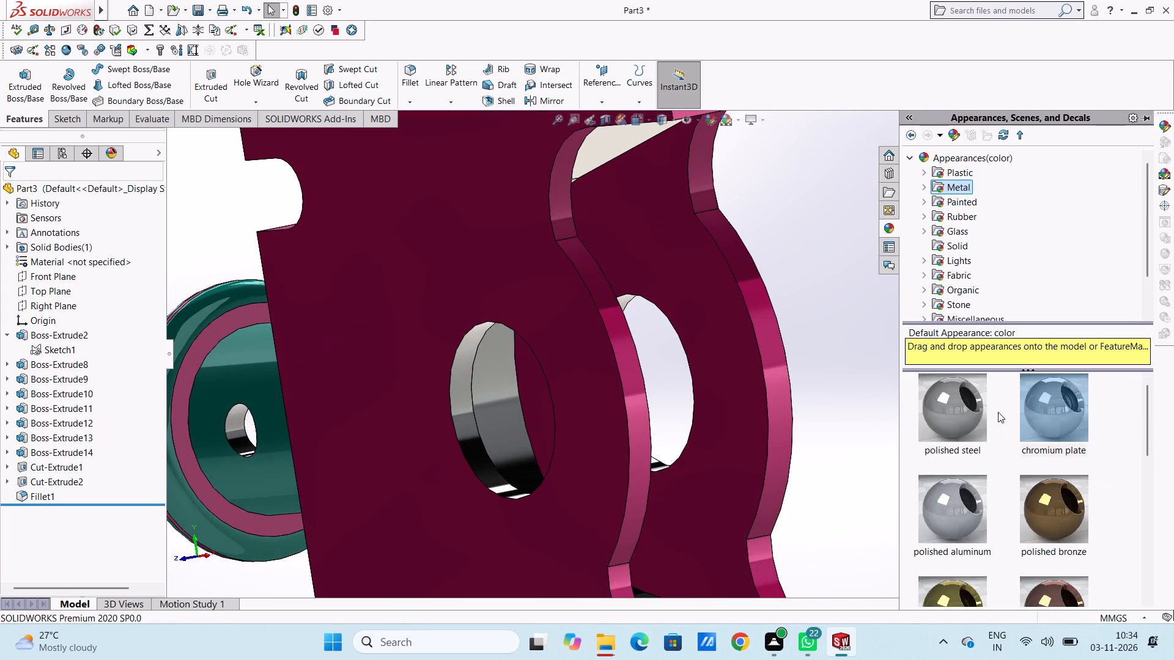
pyautogui.moveTo(1049, 408); pyautogui.dragTo(675, 279)
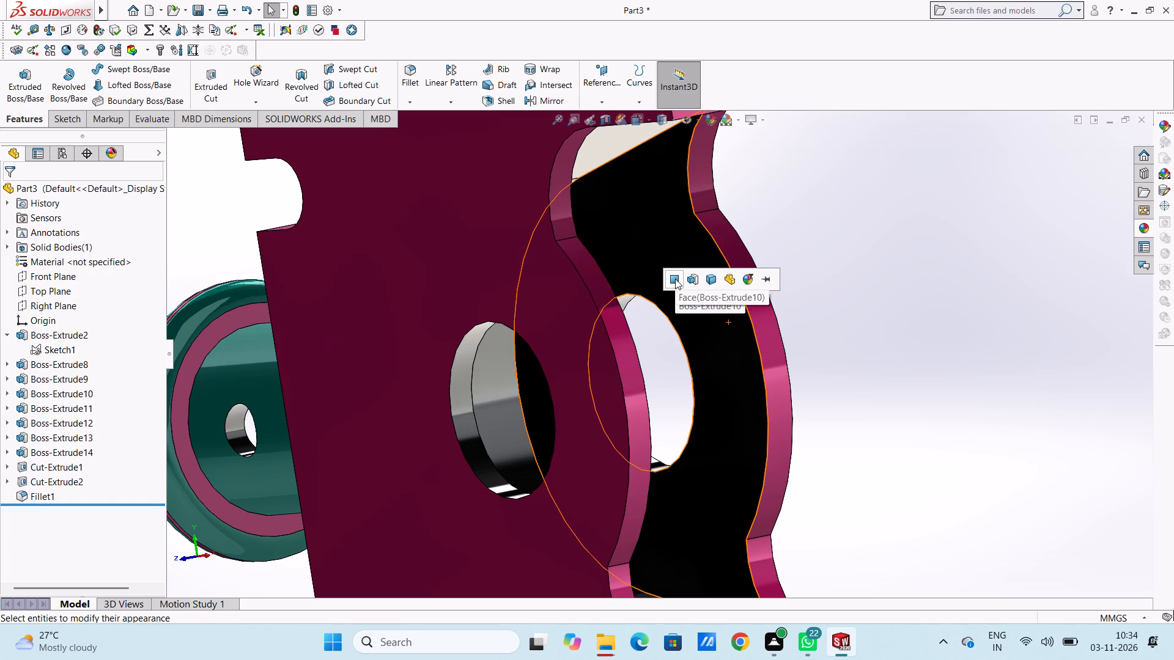
pyautogui.click(675, 279)
# Apply the chromium plate appearance to the inner face of the front plate, around its large round hole.
pyautogui.scroll(5, 855, 306)
pyautogui.moveTo(852, 310); pyautogui.dragTo(857, 375, button='middle')
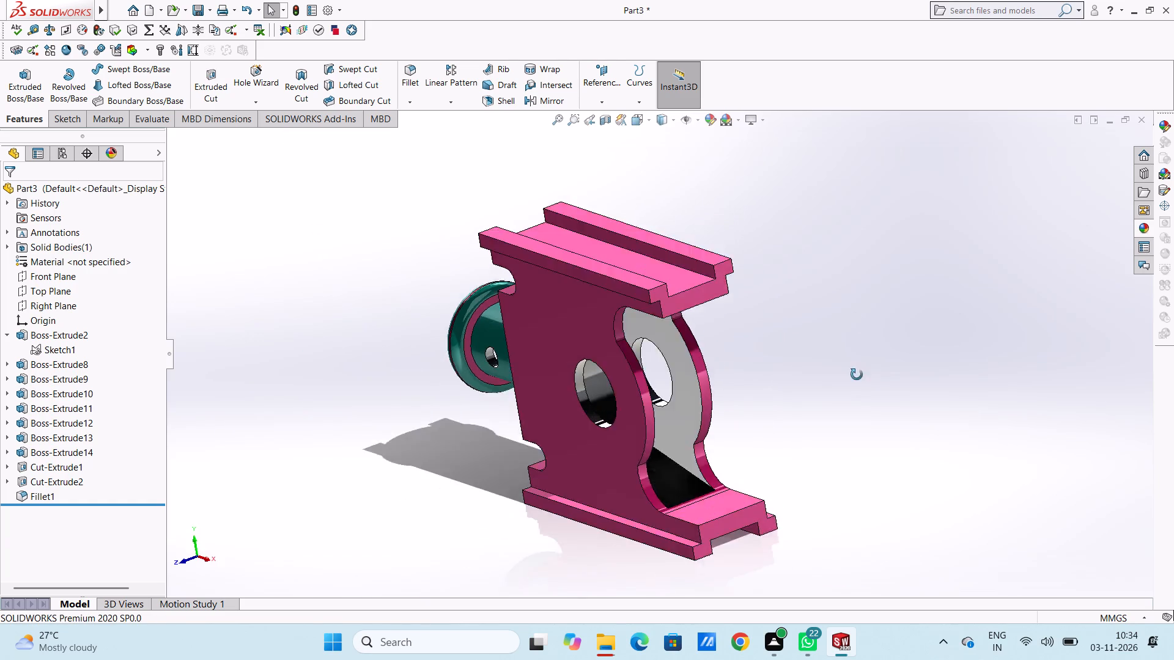
pyautogui.moveTo(857, 375); pyautogui.dragTo(868, 380, button='middle')
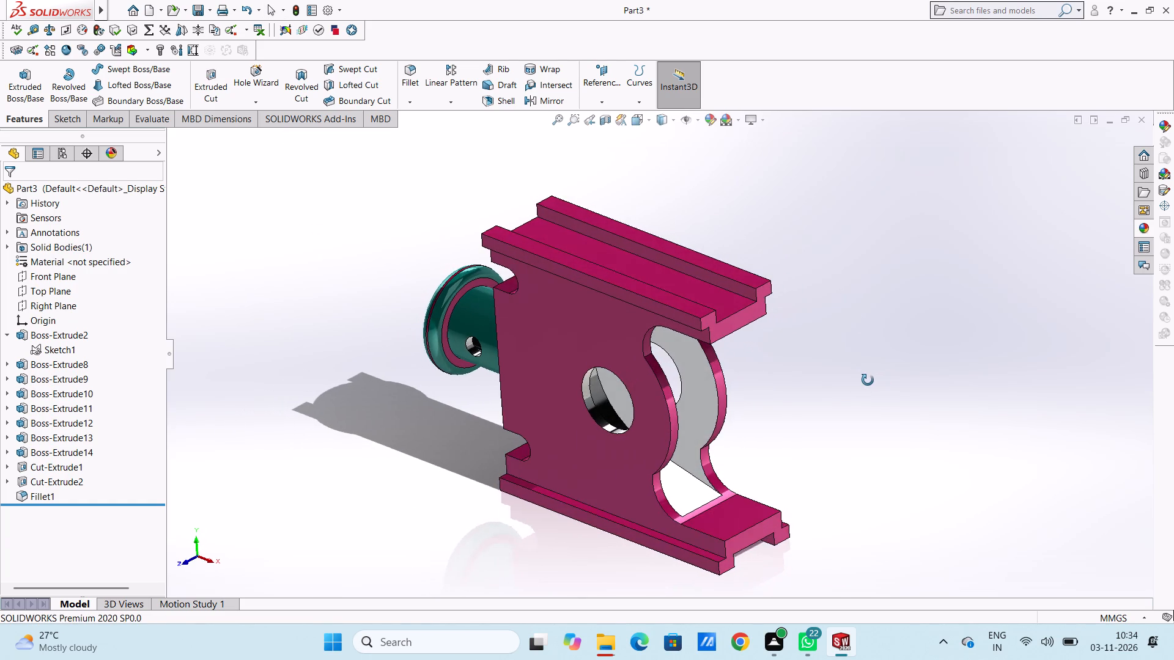
pyautogui.moveTo(868, 380); pyautogui.dragTo(793, 432, button='middle')
pyautogui.scroll(-6, 591, 456)
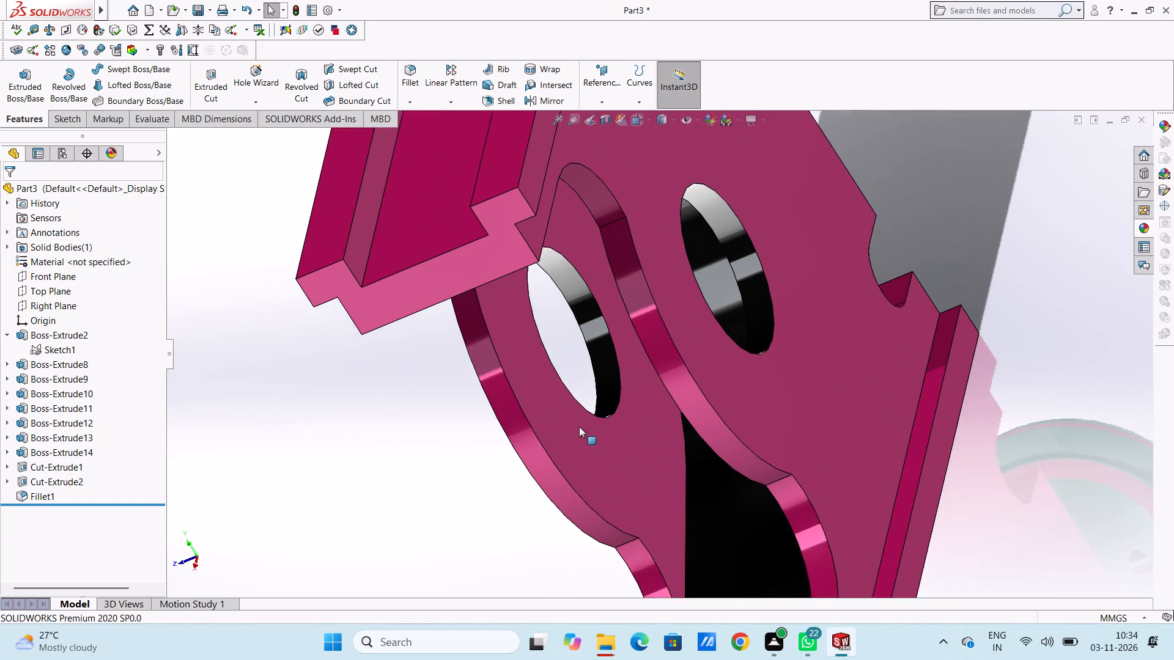
pyautogui.click(1136, 230)
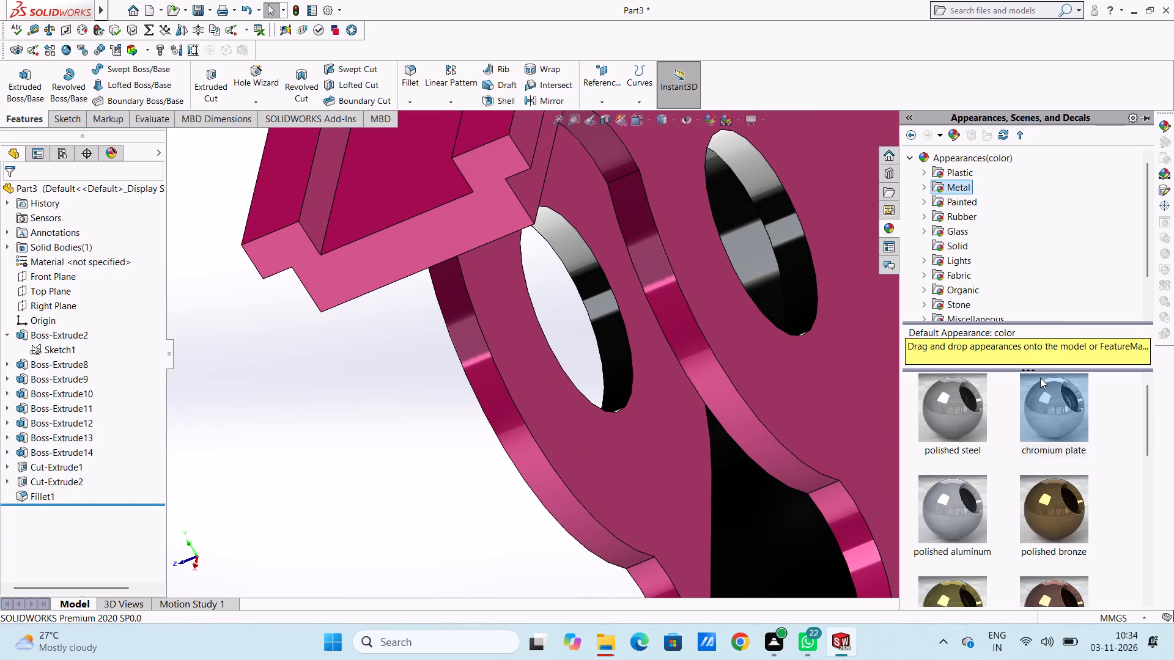
pyautogui.moveTo(1041, 398); pyautogui.dragTo(641, 427)
pyautogui.click(641, 427)
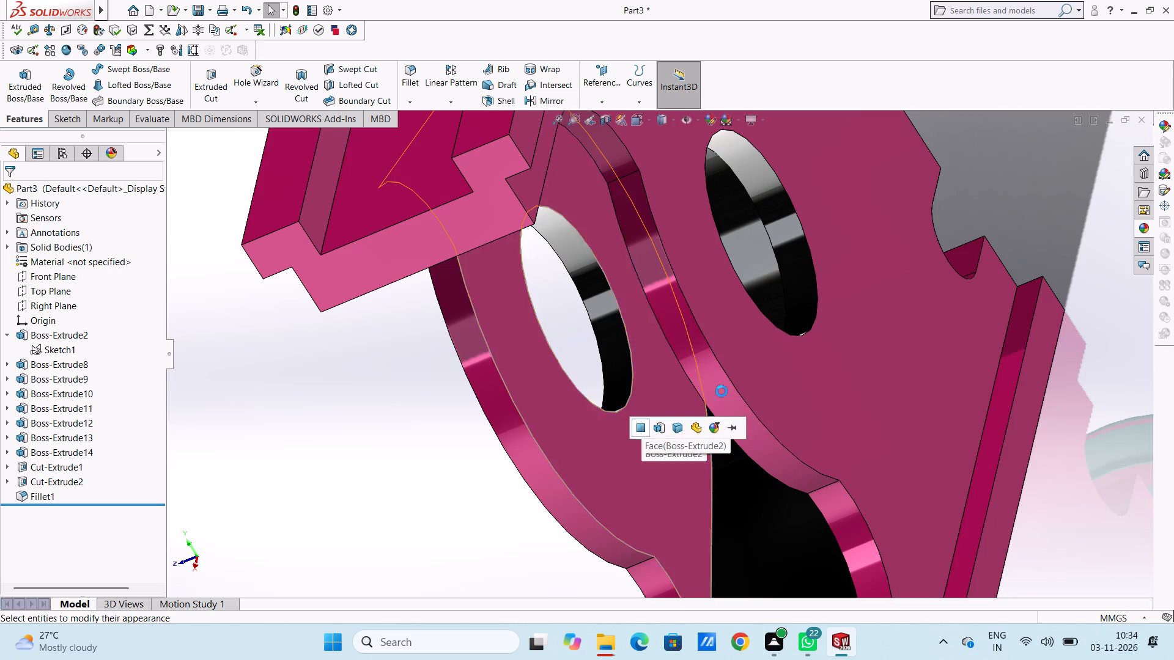
# Check the chromium-plated interior between the plates and return the part to the isometric view.
pyautogui.scroll(5, 879, 307)
pyautogui.moveTo(882, 303); pyautogui.dragTo(904, 299, button='middle')
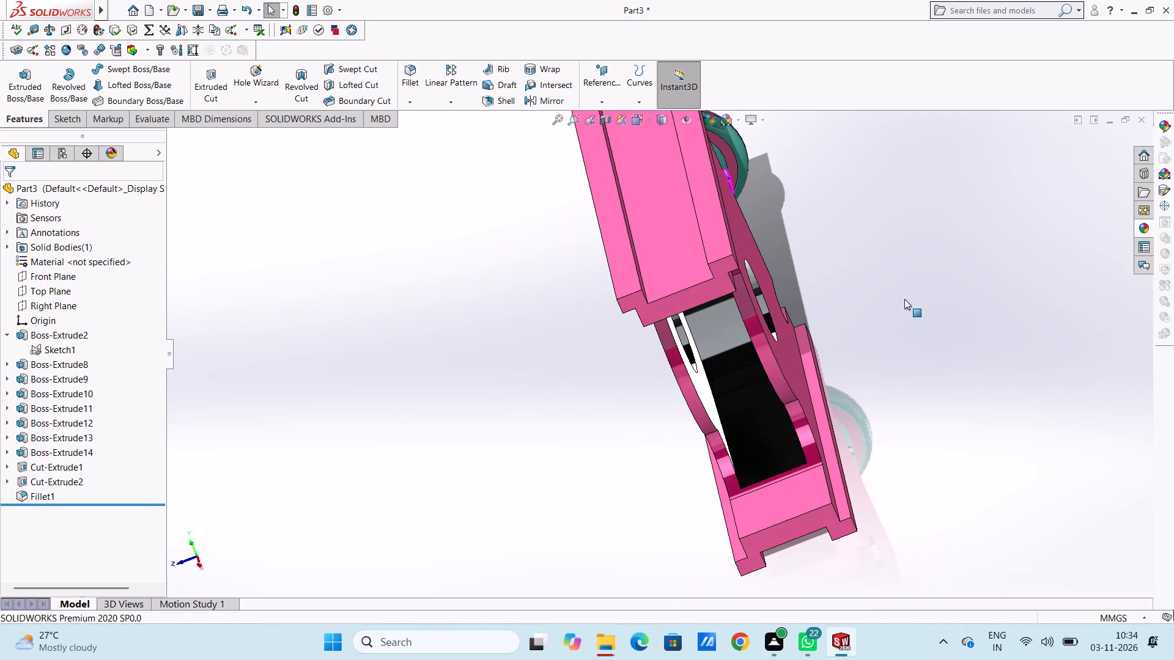
pyautogui.hotkey('ctrl', '7')
pyautogui.press('Escape')
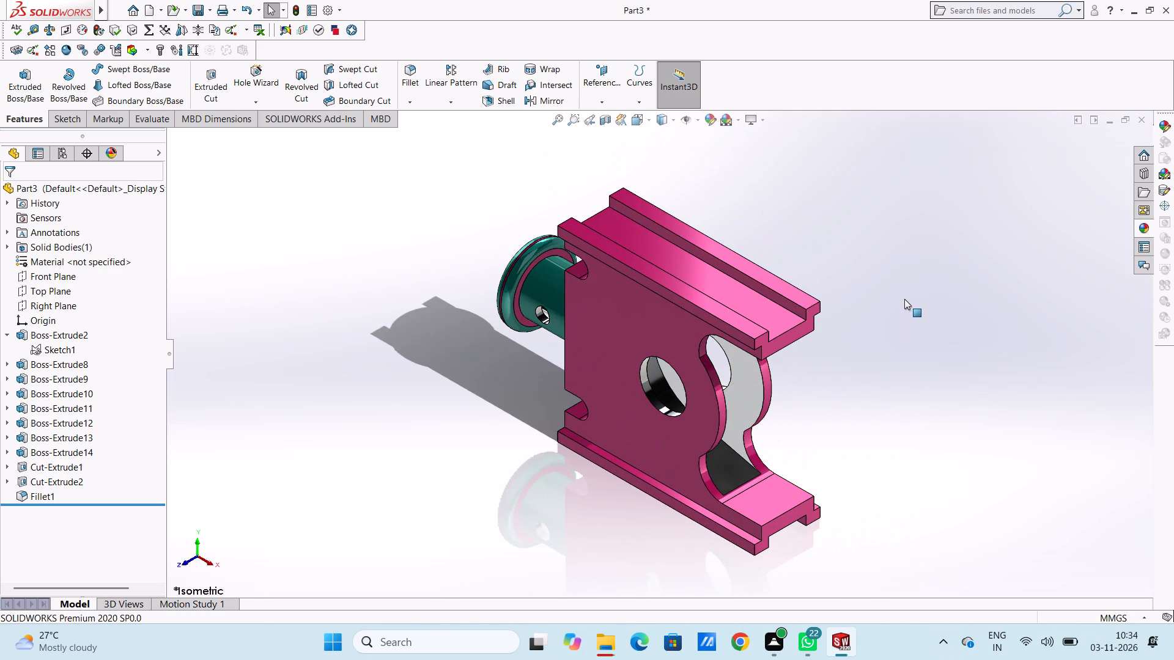
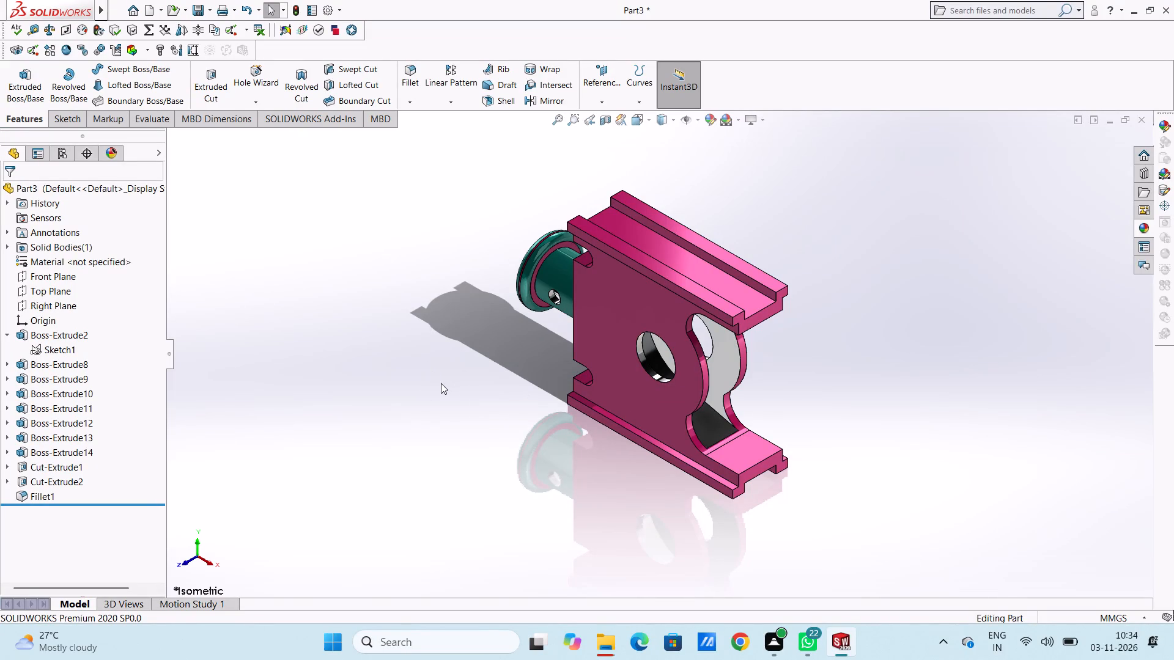
# Save the part in the Documents folder under the name I-Section Sliding Guide Block.
pyautogui.hotkey('ctrl', 's')
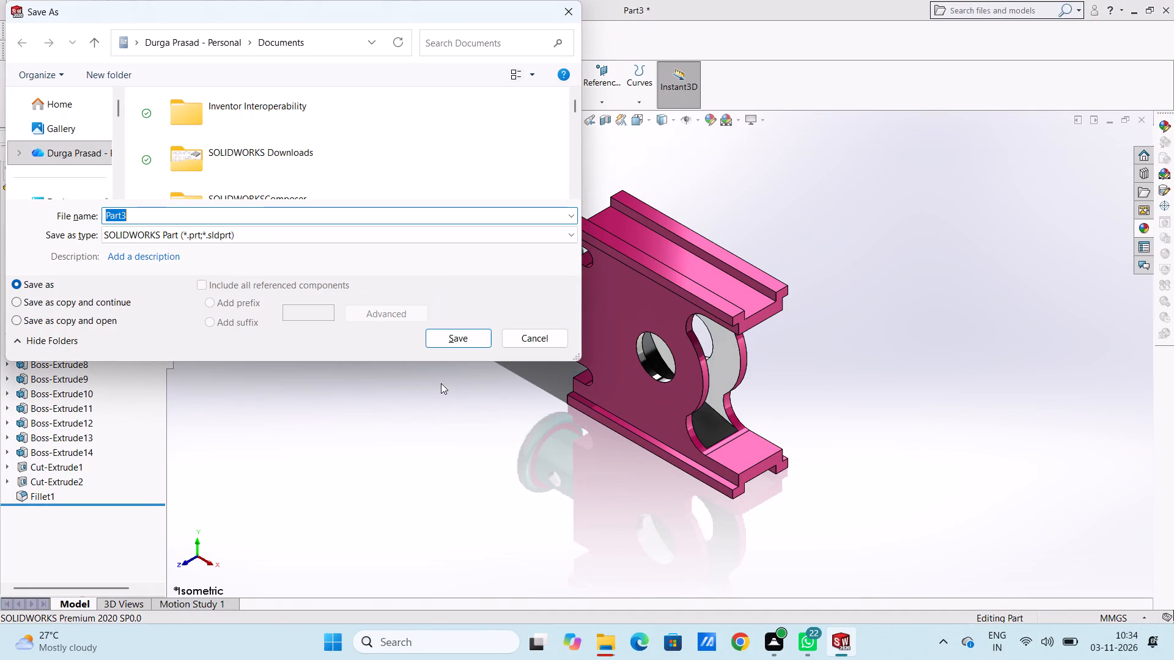
pyautogui.hotkey('ctrl', 'v')
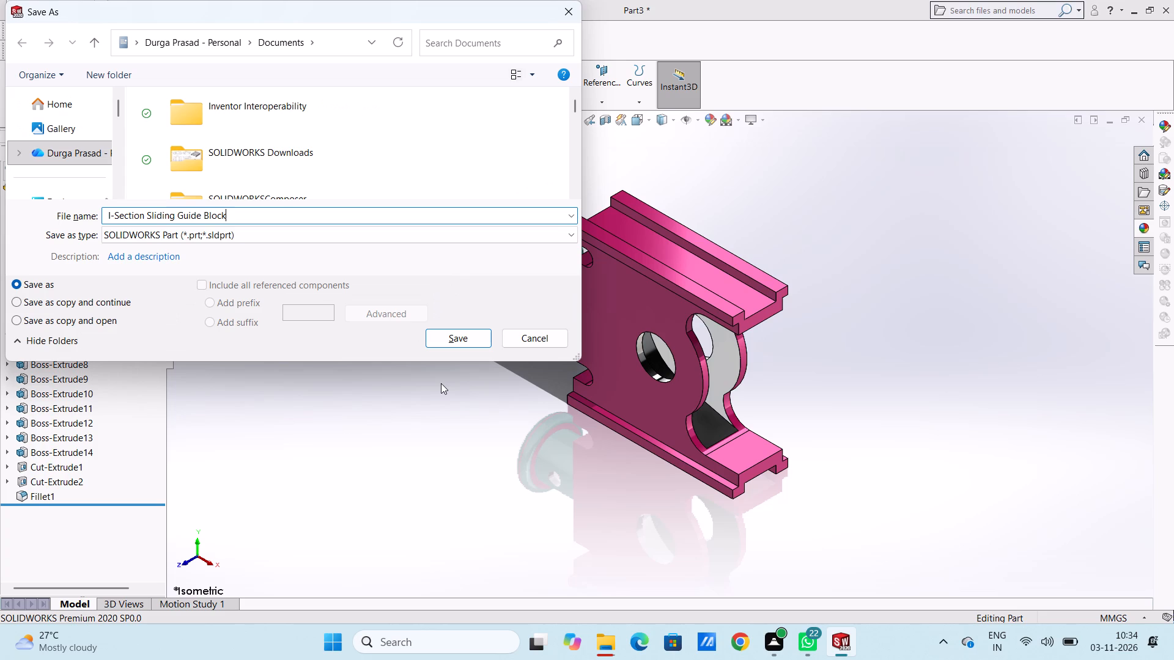
pyautogui.click(459, 338)
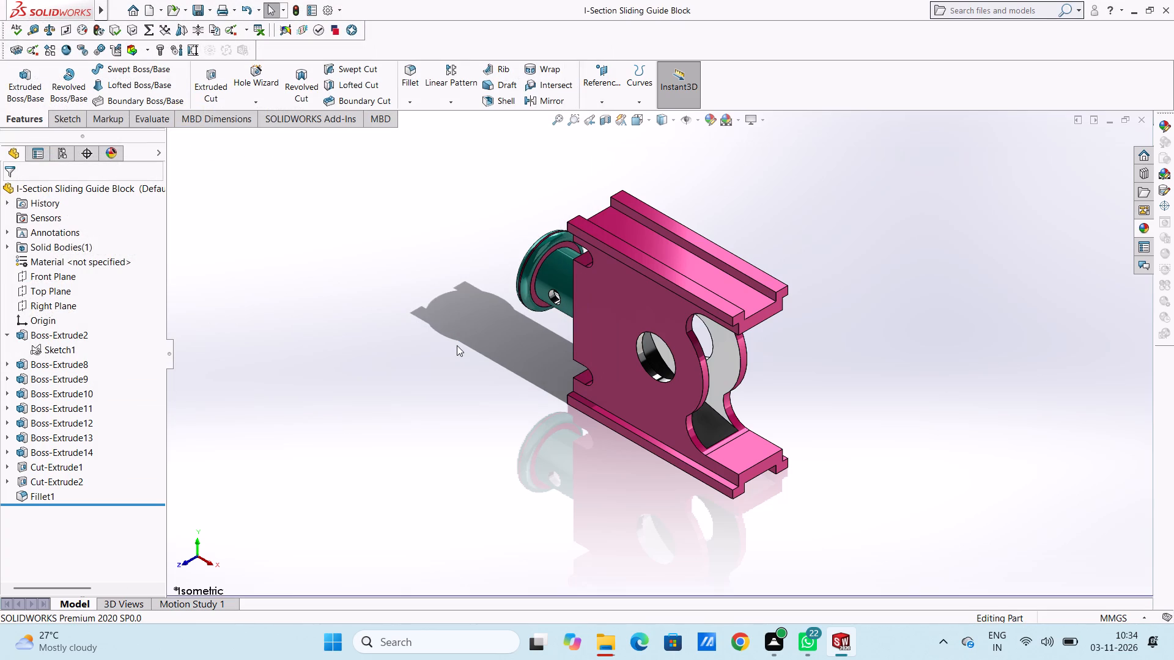
# Save a copy of the part as an Adobe Portable Document Format (PDF) file named I-Section Sliding Guide Block.
pyautogui.click(208, 9)
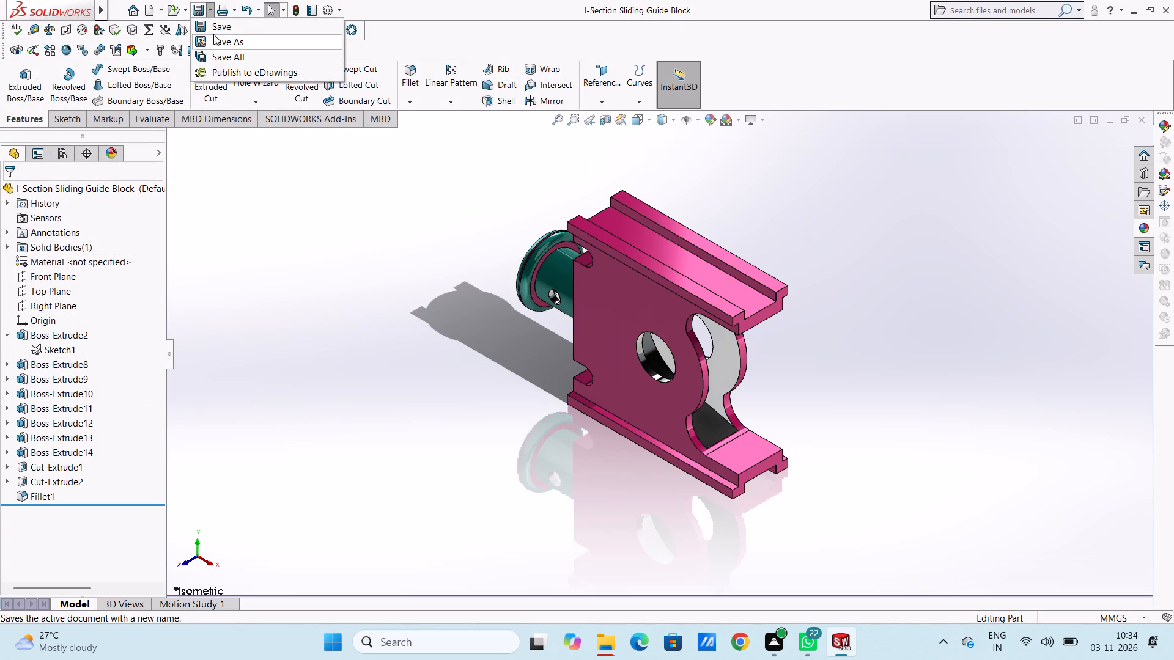
pyautogui.click(219, 42)
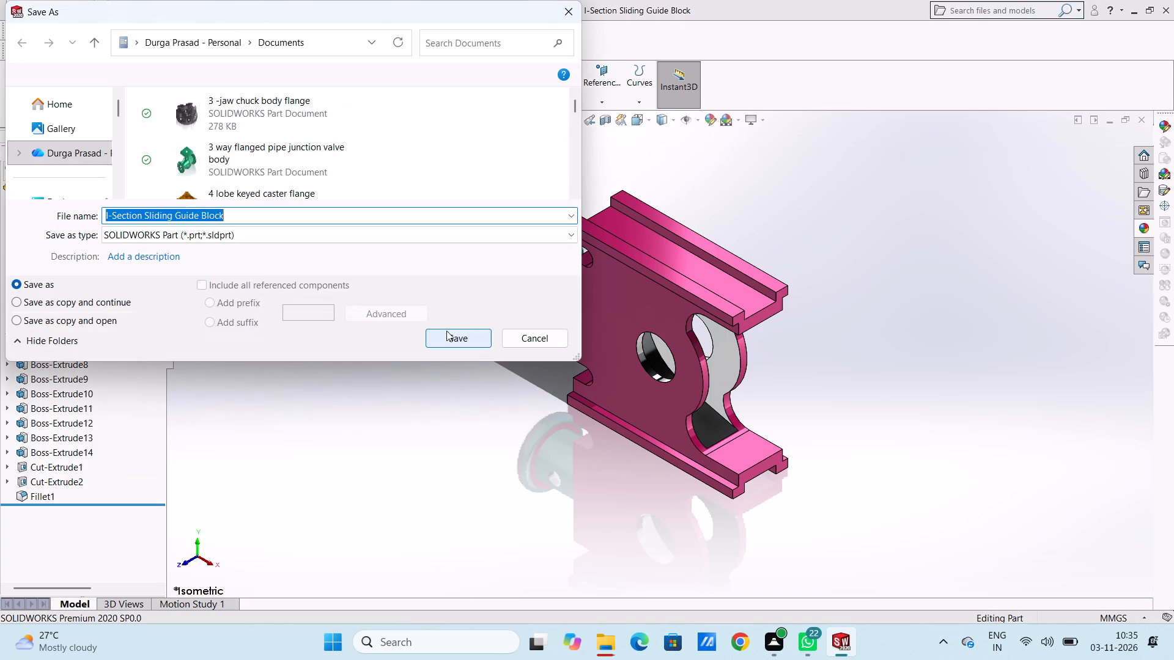
pyautogui.click(353, 238)
pyautogui.click(342, 339)
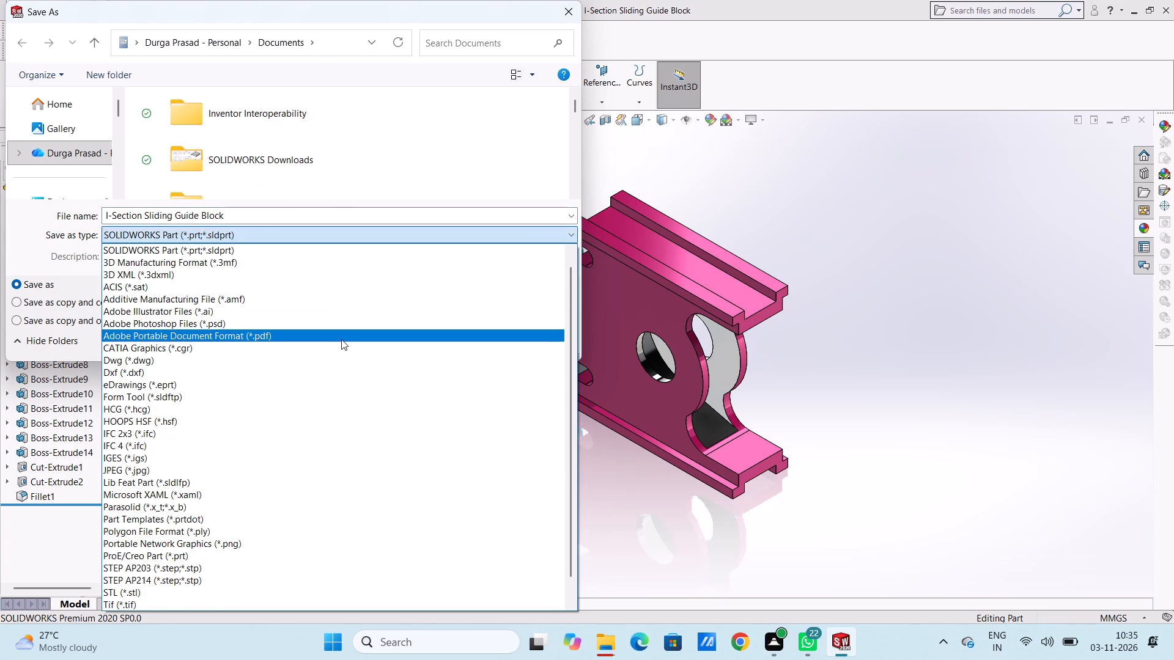
pyautogui.click(466, 366)
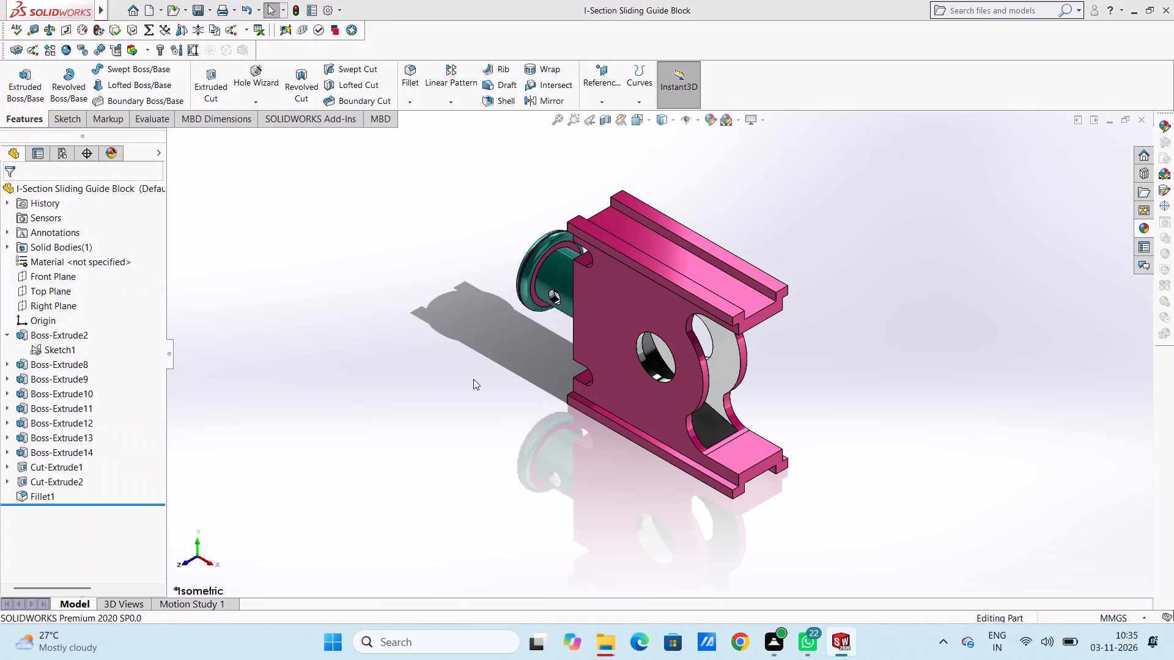